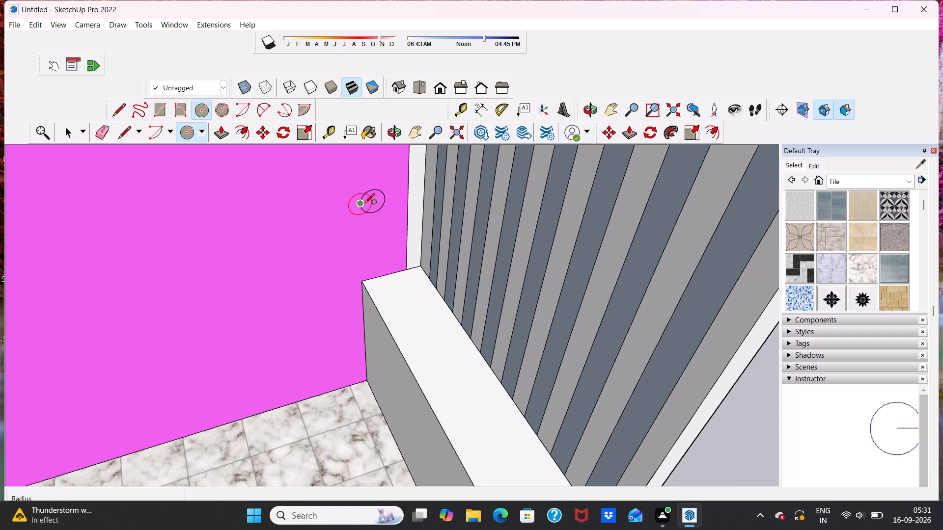
Extrude the circle on the pink side wall about 13' 5 1/4" along the balcony to the corner post, forming a round handrail.
{"action": "scroll", "coordinate": [364, 204], "scroll_direction": "up", "scroll_amount": 2}
{"action": "key", "text": "space"}
{"action": "left_click", "coordinate": [376, 189]}
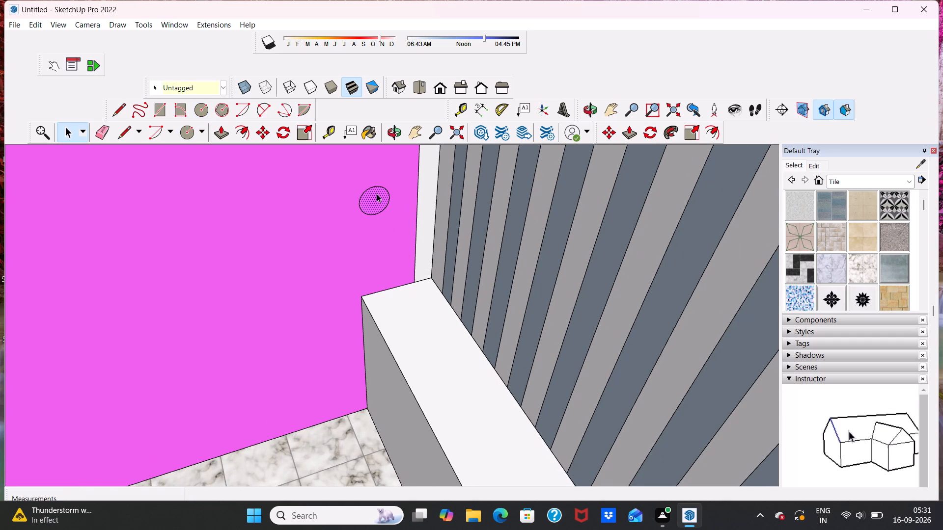
{"action": "left_click", "coordinate": [217, 130]}
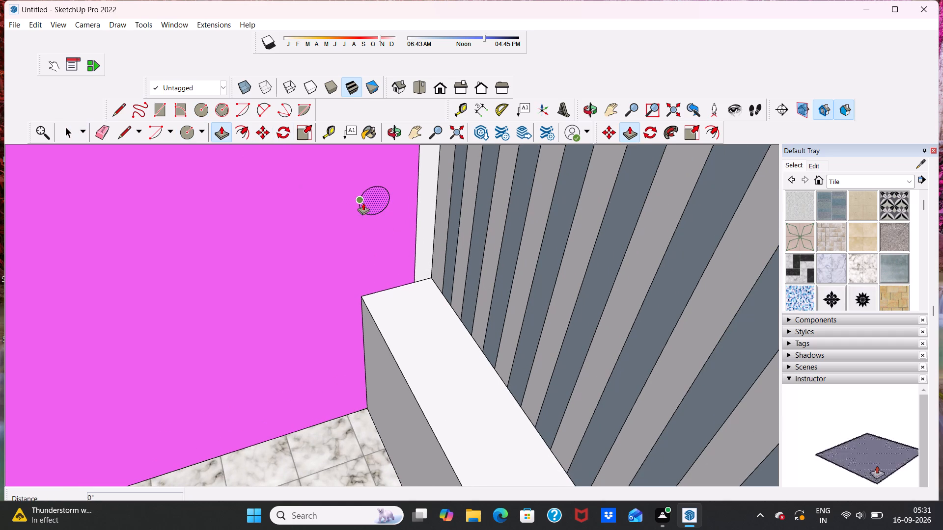
{"action": "left_click", "coordinate": [375, 190]}
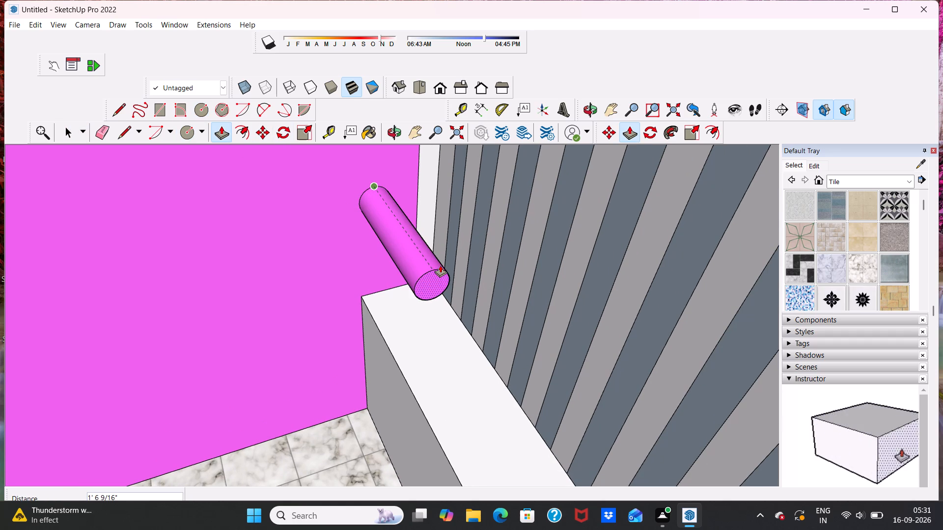
{"action": "scroll", "coordinate": [430, 265], "scroll_direction": "down", "scroll_amount": 10}
{"action": "scroll", "coordinate": [389, 268], "scroll_direction": "down", "scroll_amount": 1}
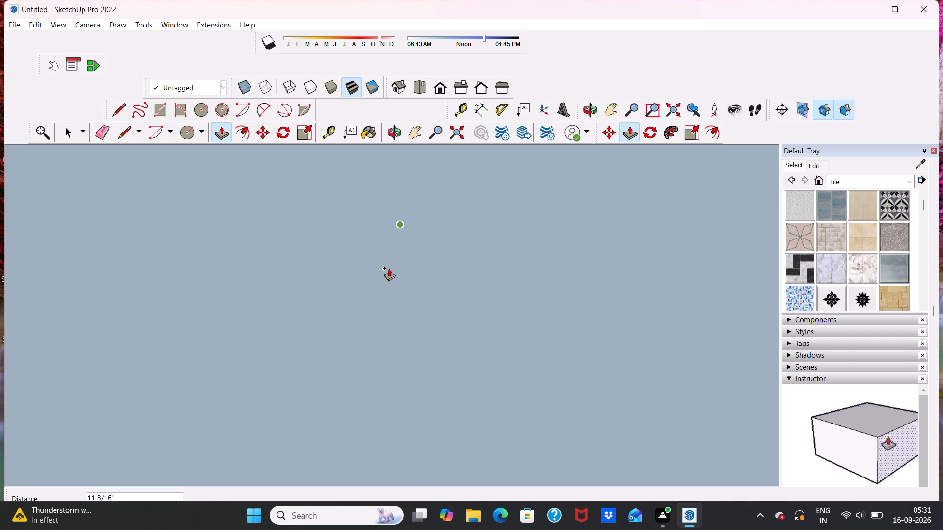
{"action": "scroll", "coordinate": [389, 268], "scroll_direction": "down", "scroll_amount": 3}
{"action": "scroll", "coordinate": [362, 226], "scroll_direction": "down", "scroll_amount": 20}
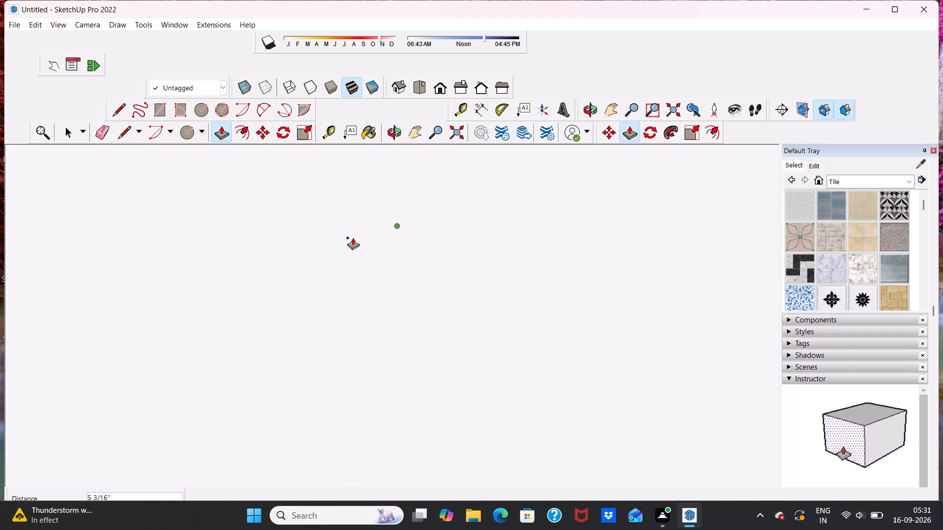
{"action": "scroll", "coordinate": [353, 238], "scroll_direction": "down", "scroll_amount": 11}
{"action": "left_click", "coordinate": [439, 93]}
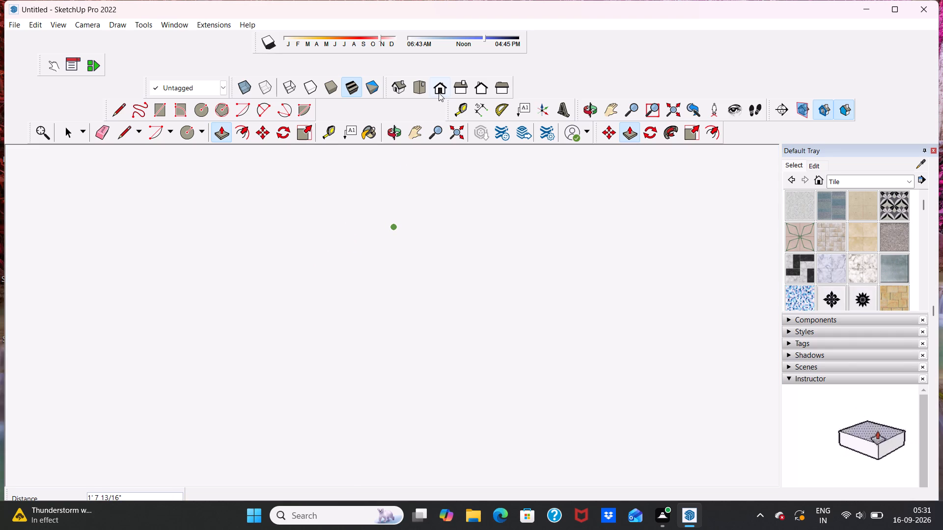
{"action": "scroll", "coordinate": [428, 154], "scroll_direction": "down", "scroll_amount": 1}
{"action": "scroll", "coordinate": [388, 316], "scroll_direction": "down", "scroll_amount": 1}
{"action": "middle_click_drag", "start_coordinate": [388, 316], "coordinate": [467, 340]}
{"action": "scroll", "coordinate": [523, 352], "scroll_direction": "up", "scroll_amount": 4}
{"action": "middle_click_drag", "start_coordinate": [528, 354], "coordinate": [620, 349]}
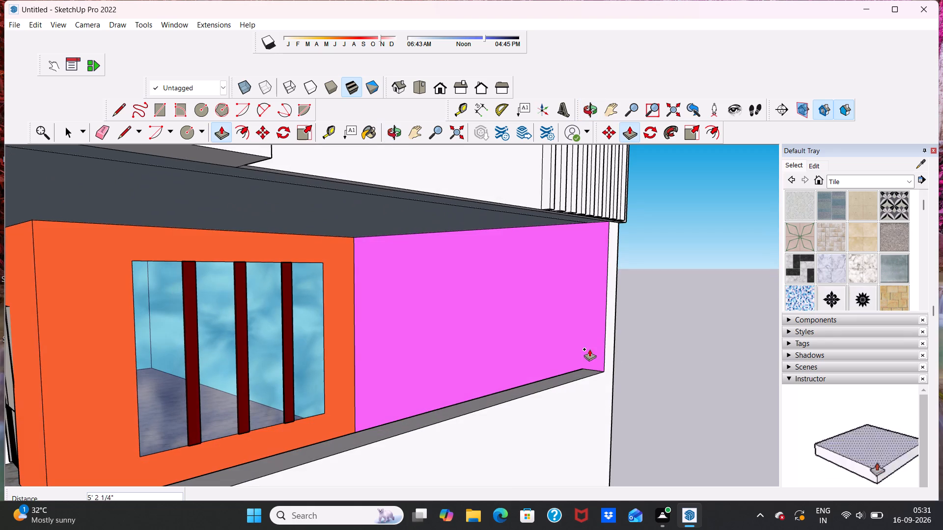
{"action": "middle_click_drag", "start_coordinate": [589, 349], "coordinate": [420, 333]}
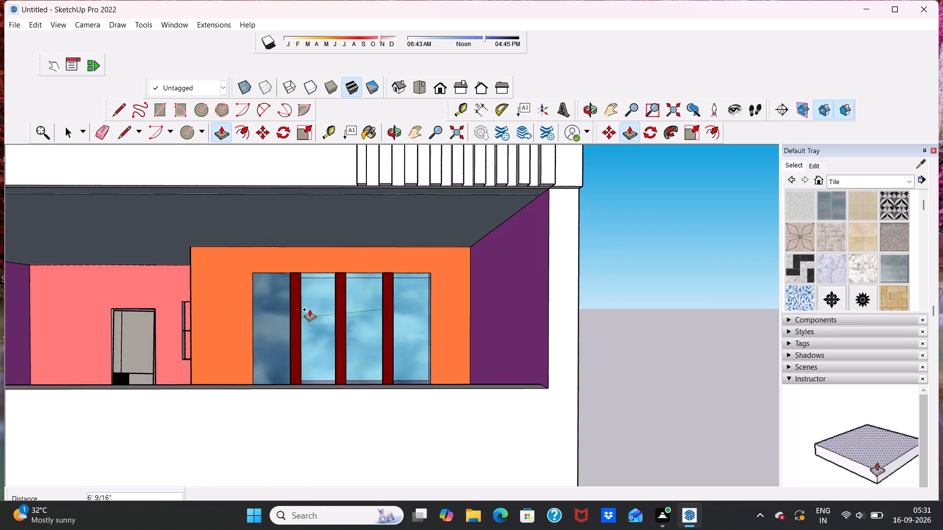
{"action": "scroll", "coordinate": [309, 309], "scroll_direction": "down", "scroll_amount": 5}
{"action": "middle_click_drag", "start_coordinate": [296, 173], "coordinate": [409, 259]}
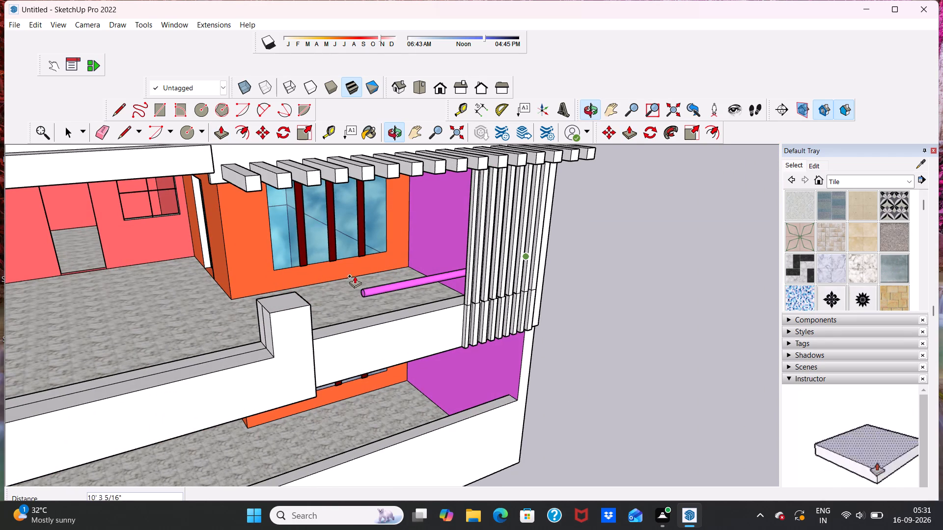
{"action": "middle_click_drag", "start_coordinate": [315, 298], "coordinate": [246, 294]}
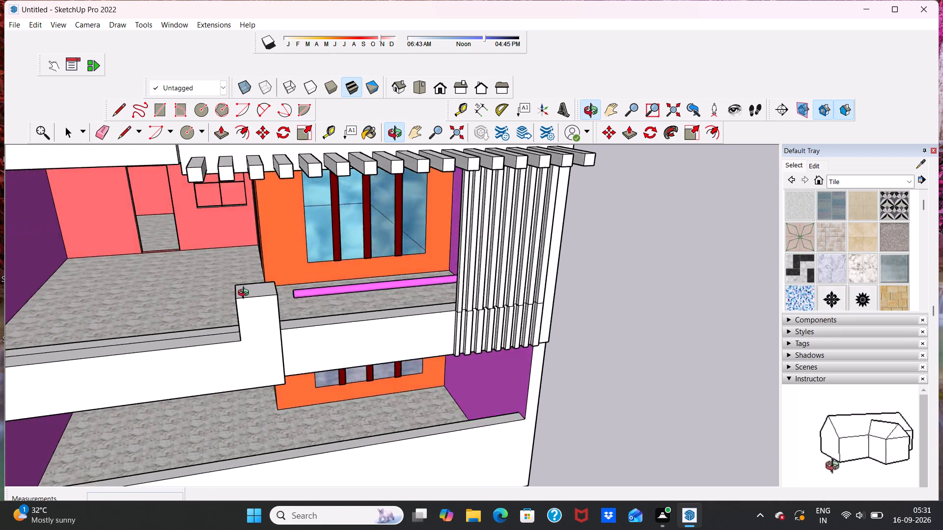
{"action": "middle_click_drag", "start_coordinate": [246, 294], "coordinate": [149, 266]}
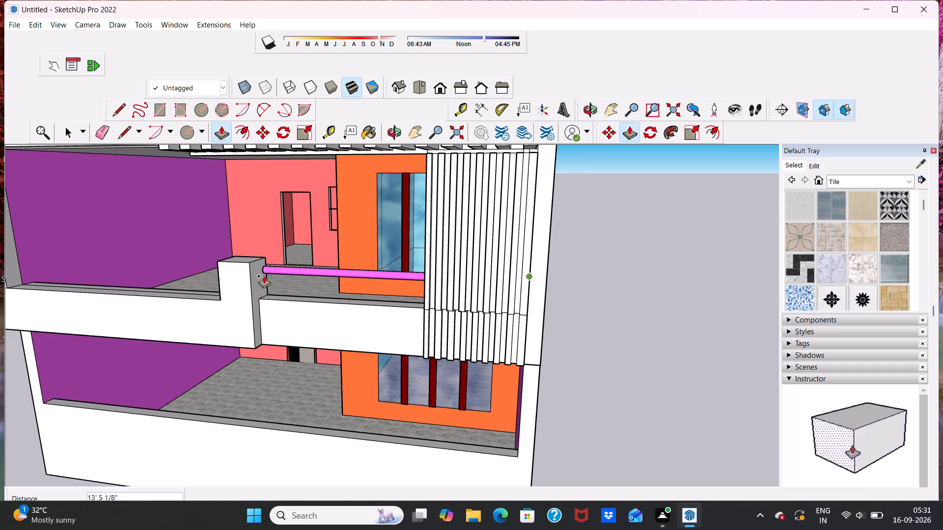
{"action": "left_click", "coordinate": [259, 273]}
{"action": "middle_click_drag", "start_coordinate": [250, 255], "coordinate": [284, 273]}
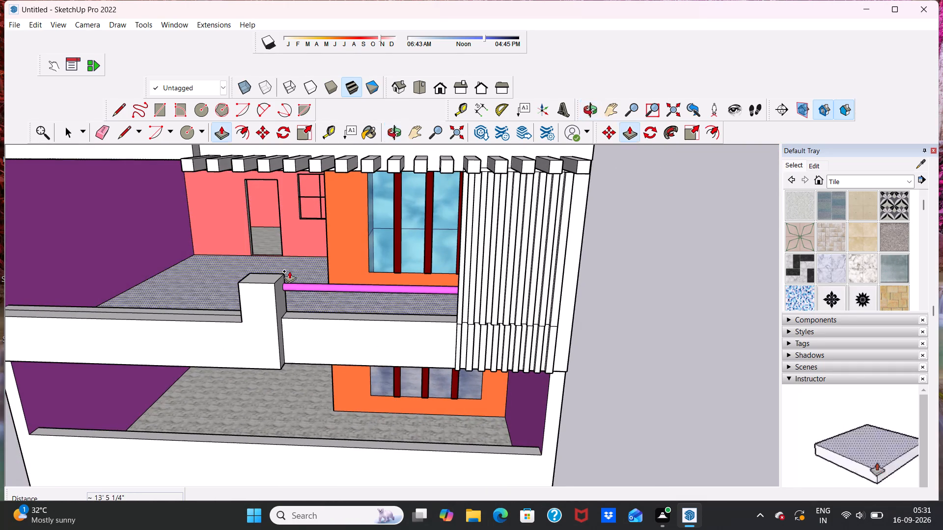
{"action": "key", "text": "space"}
Examine the round rail between the corner post and the vertical strips, close up and together with the house front.
{"action": "middle_click_drag", "start_coordinate": [313, 267], "coordinate": [296, 217]}
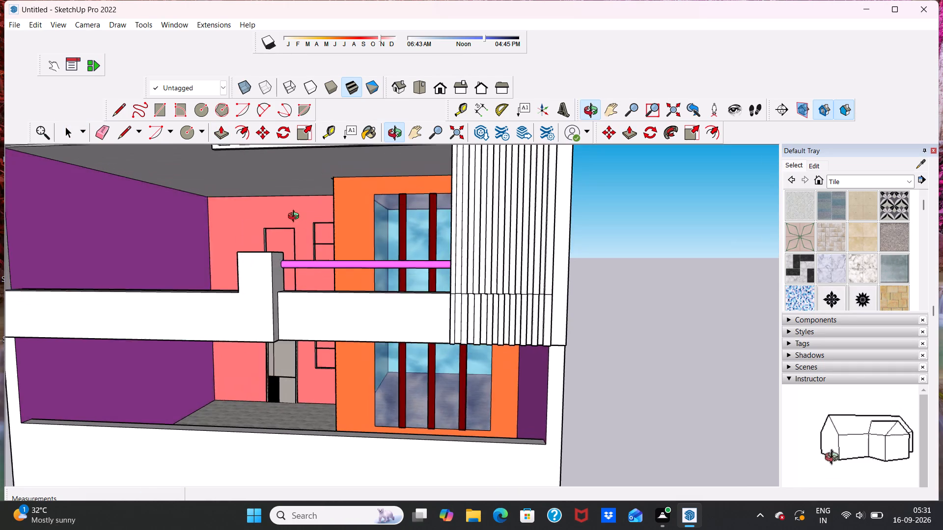
{"action": "middle_click_drag", "start_coordinate": [296, 217], "coordinate": [282, 219]}
{"action": "scroll", "coordinate": [334, 261], "scroll_direction": "up", "scroll_amount": 4}
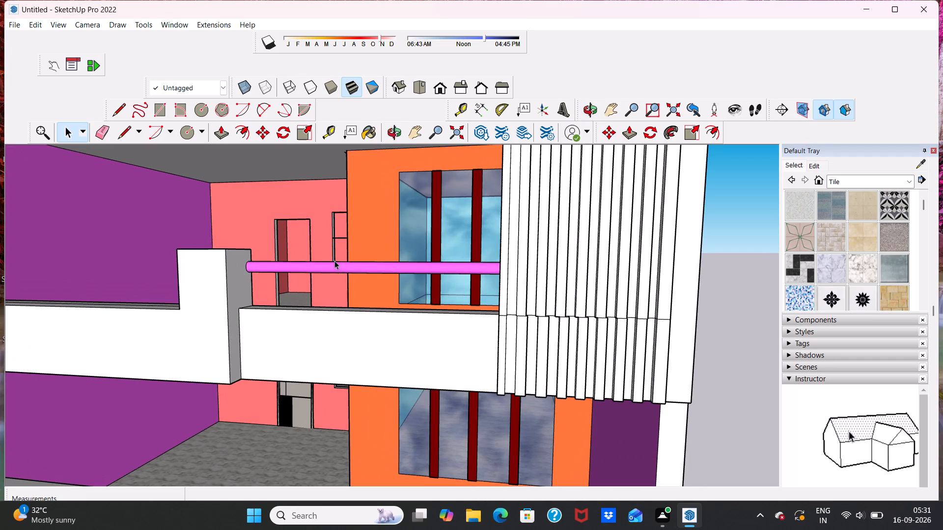
{"action": "middle_click_drag", "start_coordinate": [371, 280], "coordinate": [404, 291]}
{"action": "scroll", "coordinate": [397, 300], "scroll_direction": "up", "scroll_amount": 1}
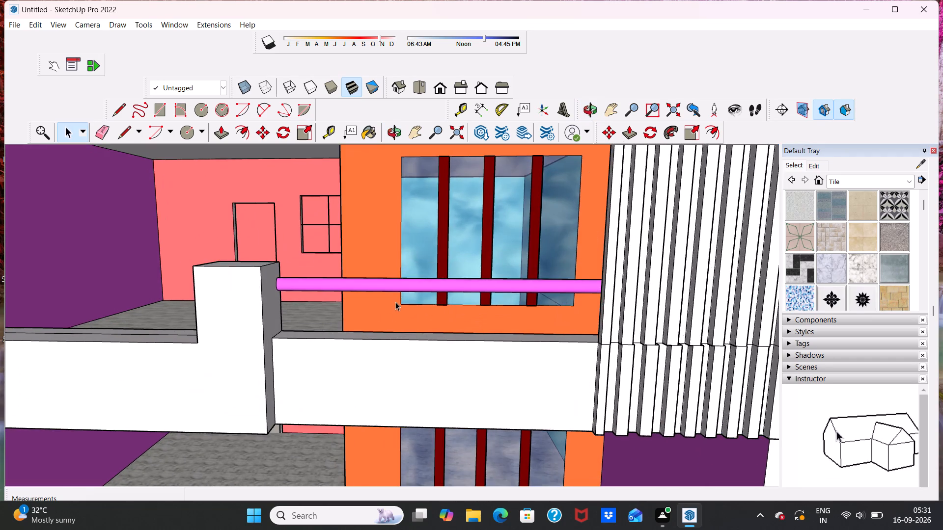
{"action": "scroll", "coordinate": [378, 323], "scroll_direction": "up", "scroll_amount": 4}
{"action": "middle_click_drag", "start_coordinate": [369, 330], "coordinate": [377, 335]}
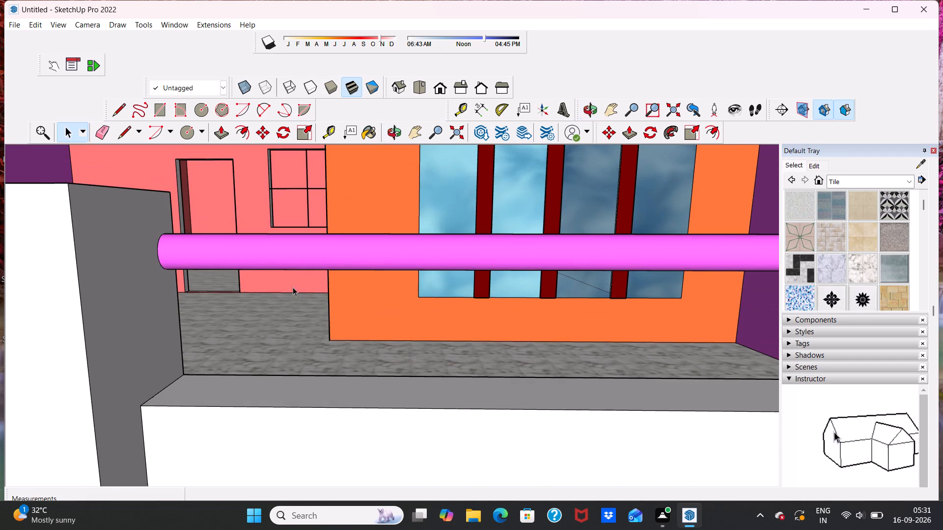
{"action": "middle_click", "coordinate": [375, 274]}
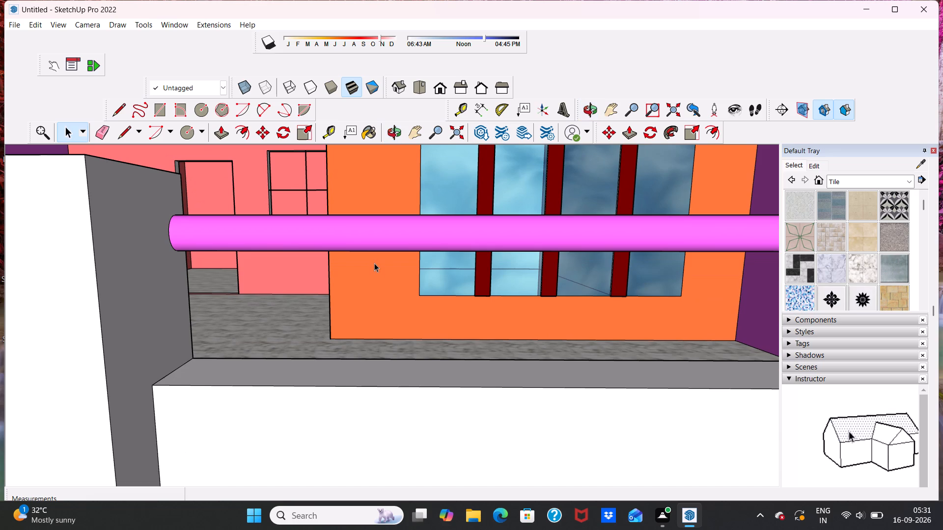
{"action": "middle_click_drag", "start_coordinate": [377, 261], "coordinate": [381, 274]}
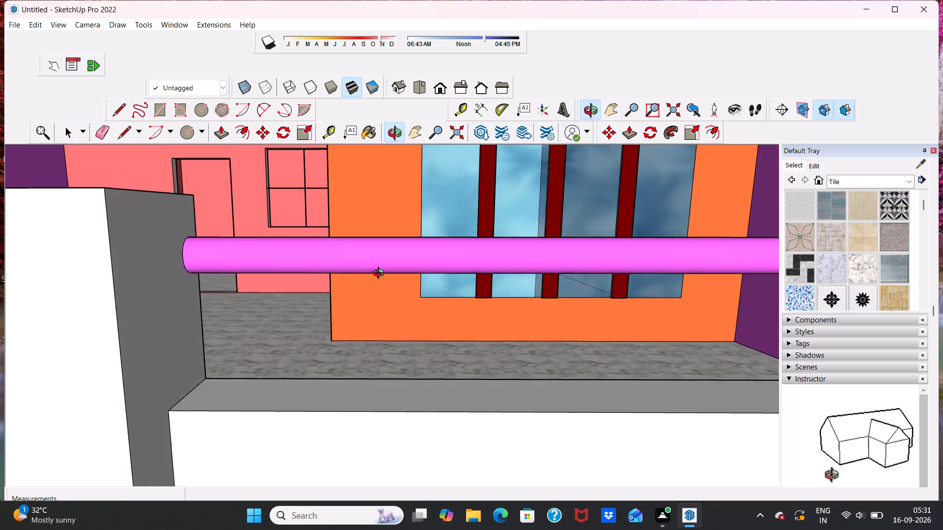
{"action": "middle_click_drag", "start_coordinate": [381, 274], "coordinate": [348, 282]}
{"action": "scroll", "coordinate": [346, 248], "scroll_direction": "down", "scroll_amount": 5}
{"action": "left_click", "coordinate": [442, 86]}
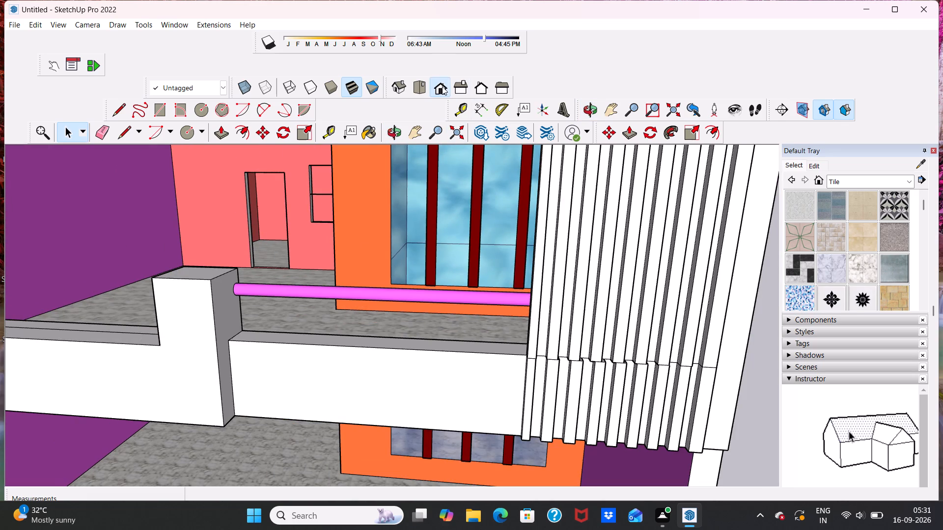
{"action": "scroll", "coordinate": [468, 247], "scroll_direction": "down", "scroll_amount": 1}
{"action": "middle_click_drag", "start_coordinate": [468, 247], "coordinate": [458, 283]}
{"action": "scroll", "coordinate": [449, 259], "scroll_direction": "down", "scroll_amount": 5}
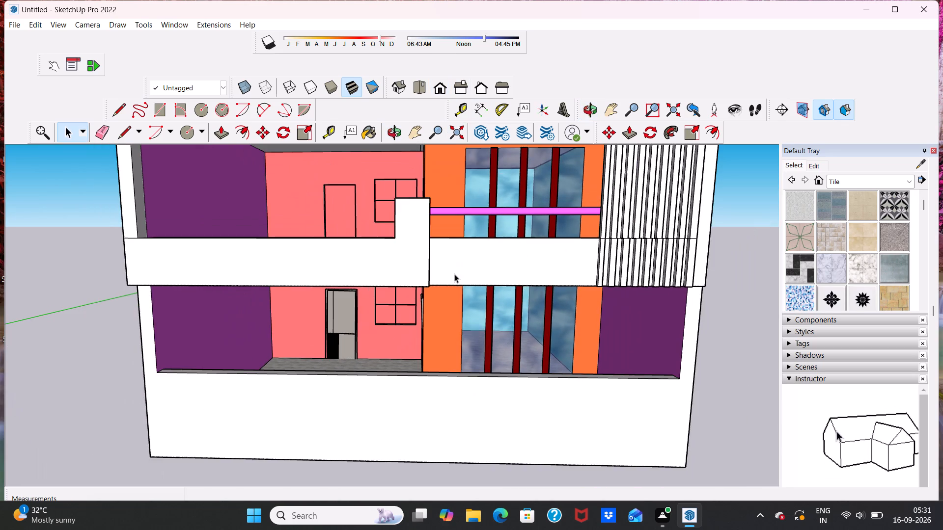
{"action": "middle_click_drag", "start_coordinate": [455, 260], "coordinate": [406, 284]}
{"action": "scroll", "coordinate": [441, 231], "scroll_direction": "down", "scroll_amount": 2}
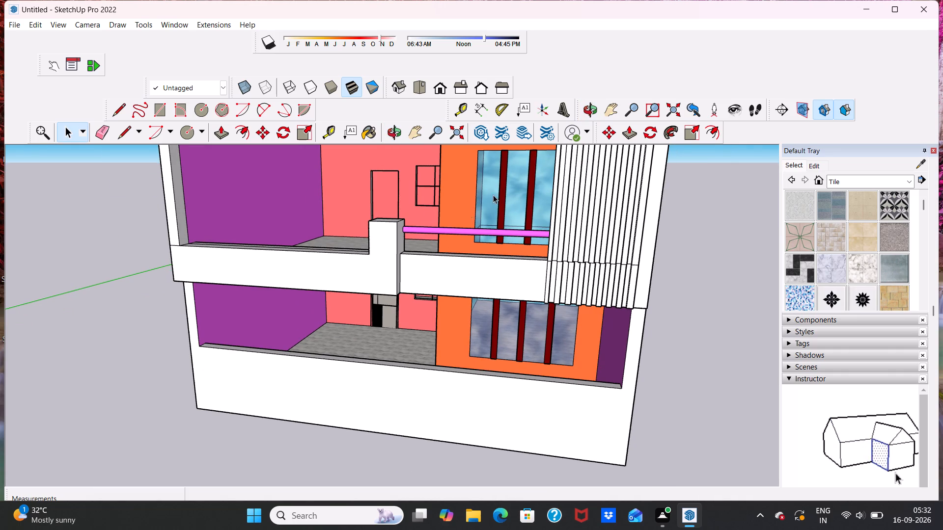
{"action": "scroll", "coordinate": [535, 181], "scroll_direction": "up", "scroll_amount": 6}
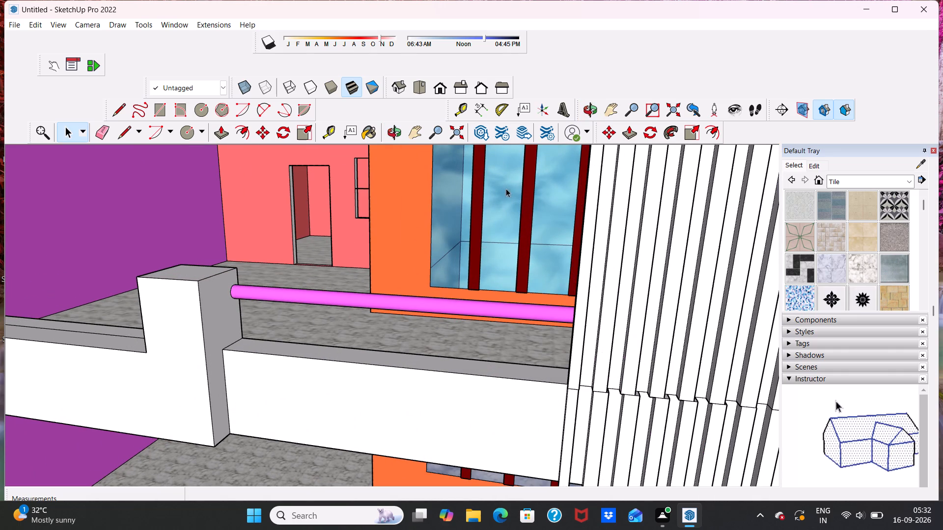
{"action": "scroll", "coordinate": [206, 291], "scroll_direction": "down", "scroll_amount": 1}
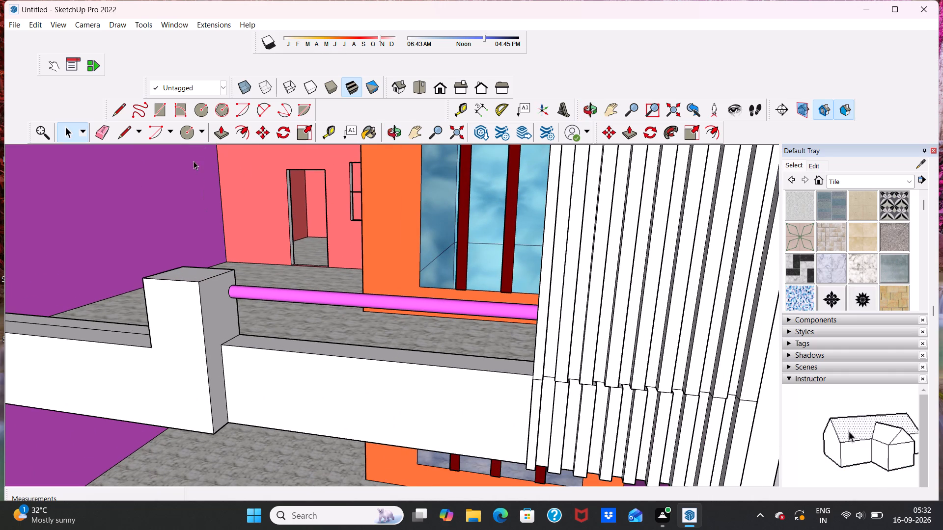
Draw a small circle on top of the balcony parapet beneath the rail, near the corner post.
{"action": "left_click", "coordinate": [194, 135]}
{"action": "scroll", "coordinate": [300, 349], "scroll_direction": "up", "scroll_amount": 4}
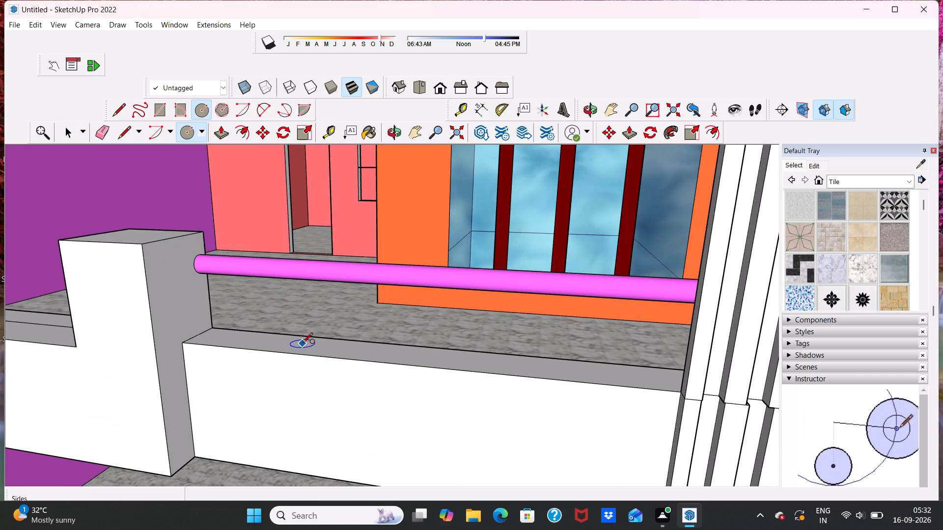
{"action": "left_click", "coordinate": [303, 344]}
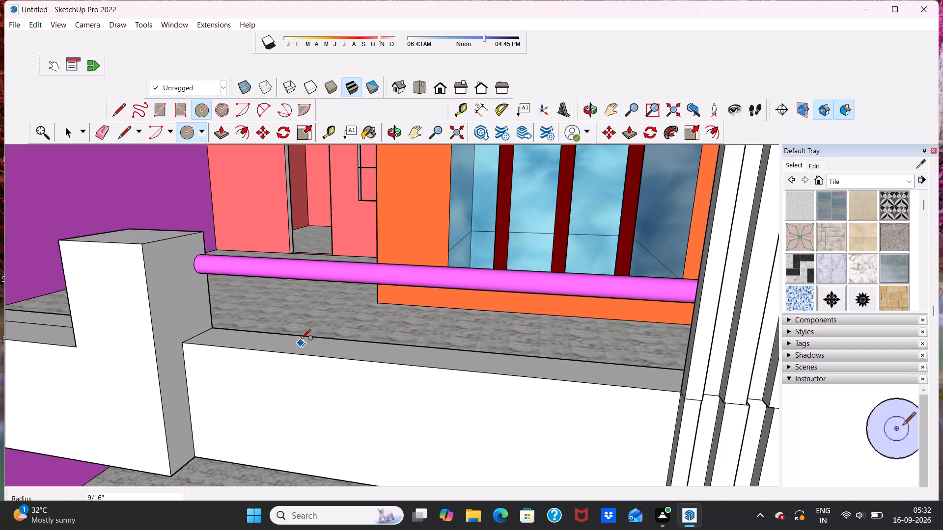
{"action": "scroll", "coordinate": [301, 340], "scroll_direction": "up", "scroll_amount": 8}
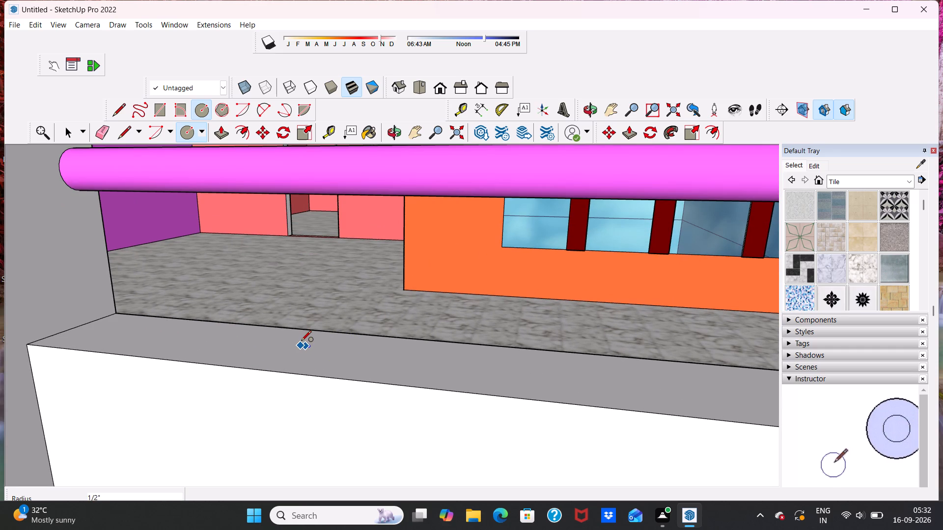
{"action": "left_click", "coordinate": [301, 337]}
{"action": "scroll", "coordinate": [318, 343], "scroll_direction": "down", "scroll_amount": 2}
{"action": "scroll", "coordinate": [478, 338], "scroll_direction": "down", "scroll_amount": 2}
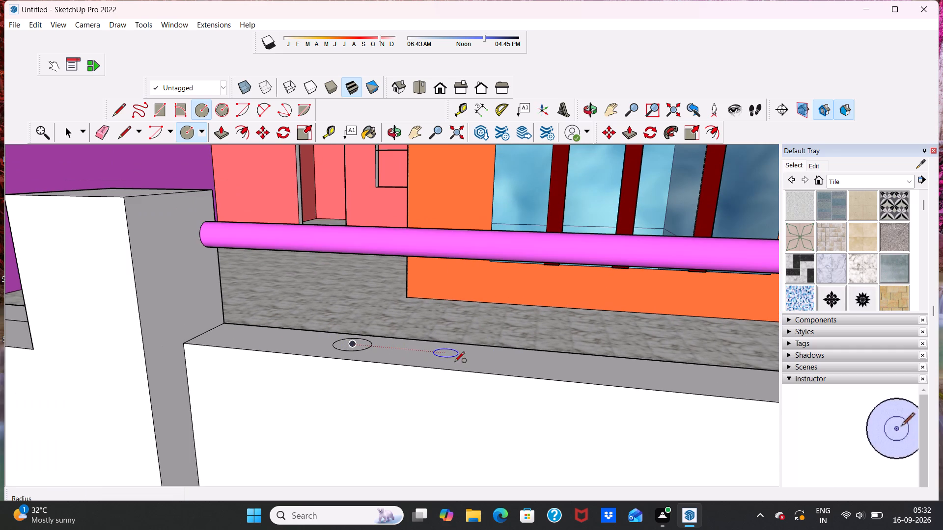
{"action": "key", "text": "space"}
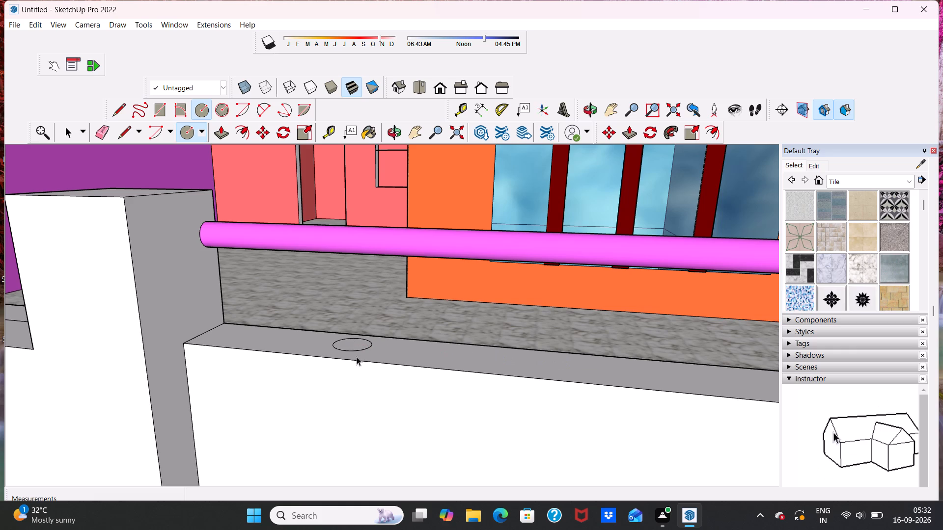
Copy the circle and its face about 3' 10 7/16" along the parapet top toward the vertical strips.
{"action": "double_click", "coordinate": [353, 344]}
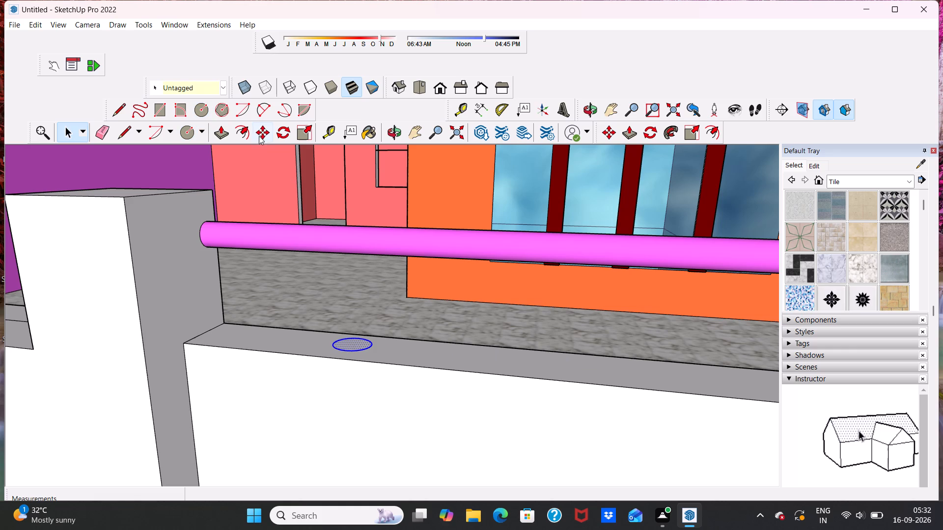
{"action": "left_click", "coordinate": [259, 130]}
{"action": "left_click", "coordinate": [359, 339]}
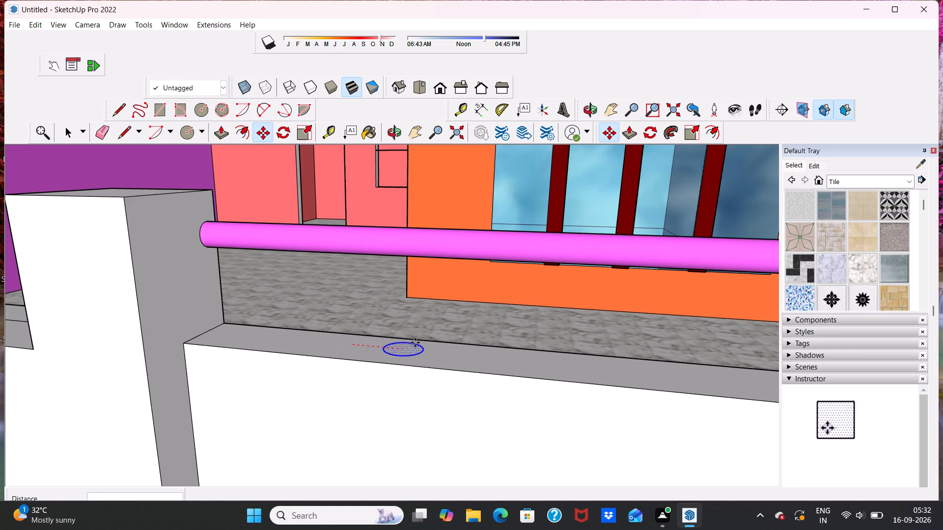
{"action": "scroll", "coordinate": [529, 365], "scroll_direction": "down", "scroll_amount": 2}
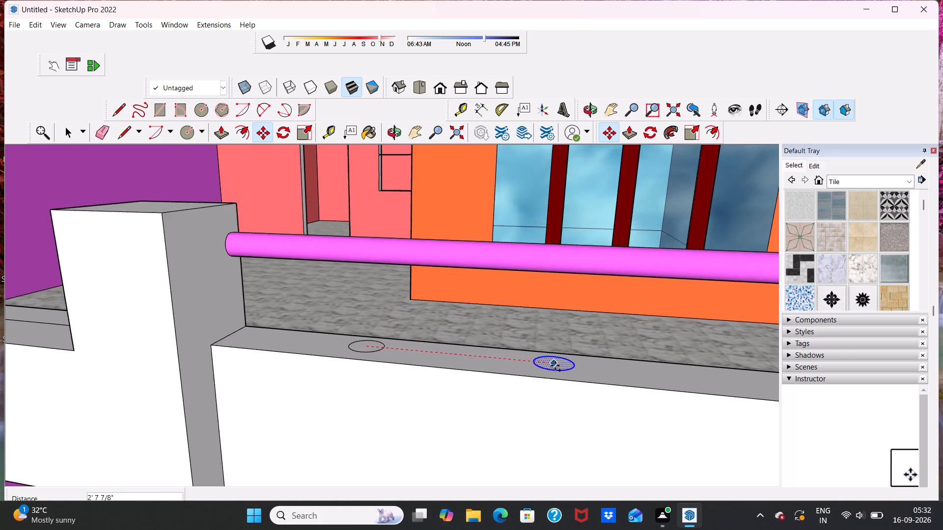
{"action": "scroll", "coordinate": [555, 366], "scroll_direction": "down", "scroll_amount": 3}
{"action": "scroll", "coordinate": [607, 367], "scroll_direction": "down", "scroll_amount": 1}
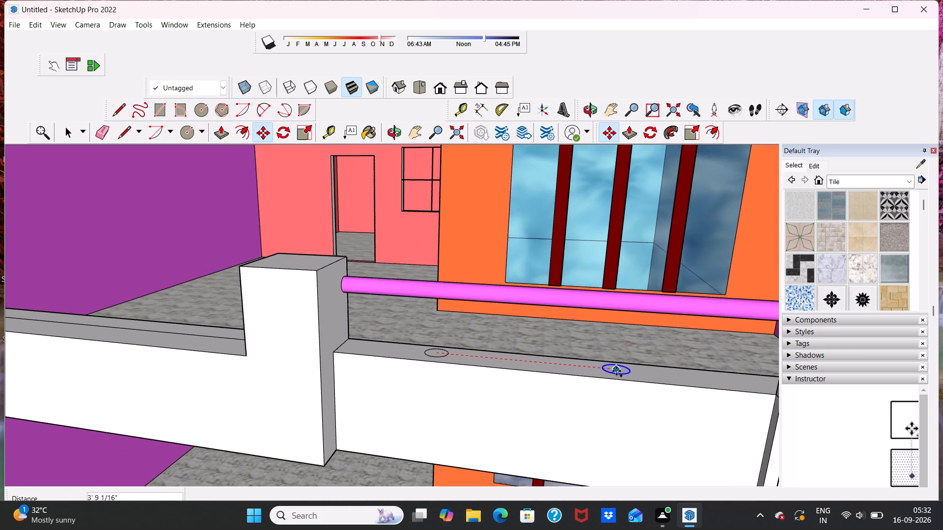
{"action": "left_click", "coordinate": [622, 373]}
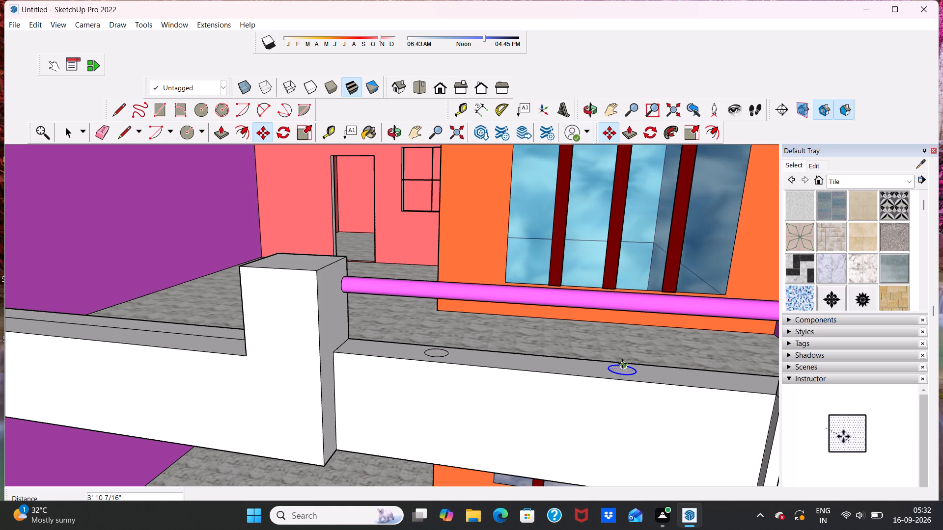
{"action": "key", "text": "space"}
{"action": "scroll", "coordinate": [621, 361], "scroll_direction": "down", "scroll_amount": 8}
{"action": "scroll", "coordinate": [522, 347], "scroll_direction": "up", "scroll_amount": 4}
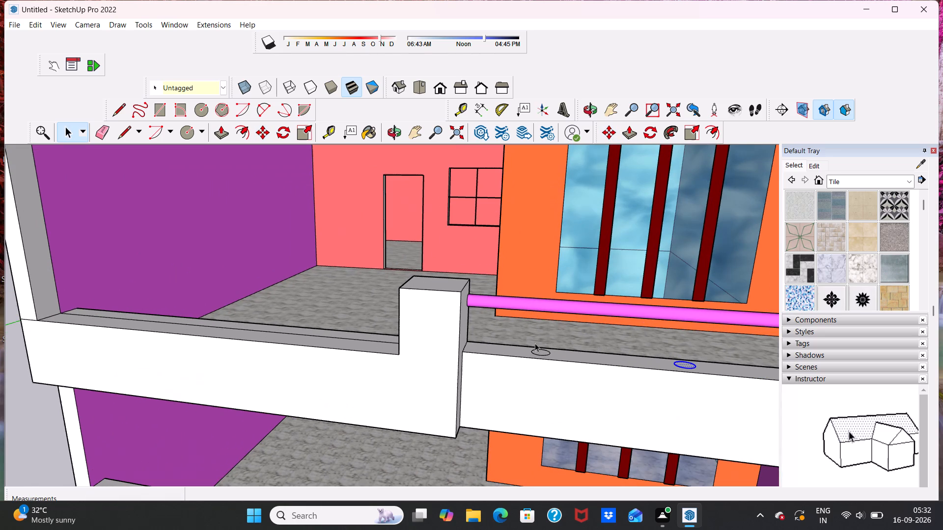
{"action": "left_click", "coordinate": [12, 380]}
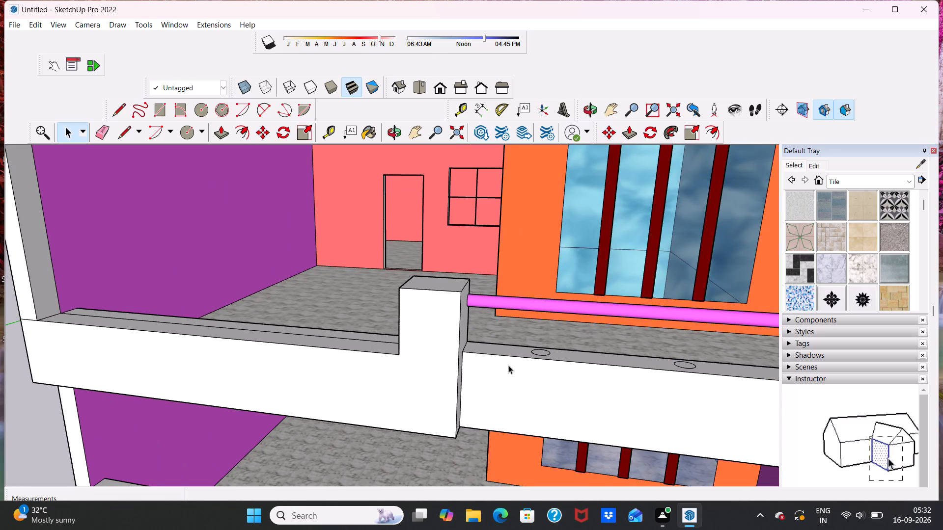
Extrude the circle nearest the corner post about 1' 2 13/16" up to the rail, forming a round upright.
{"action": "scroll", "coordinate": [519, 359], "scroll_direction": "up", "scroll_amount": 5}
{"action": "left_click", "coordinate": [549, 347]}
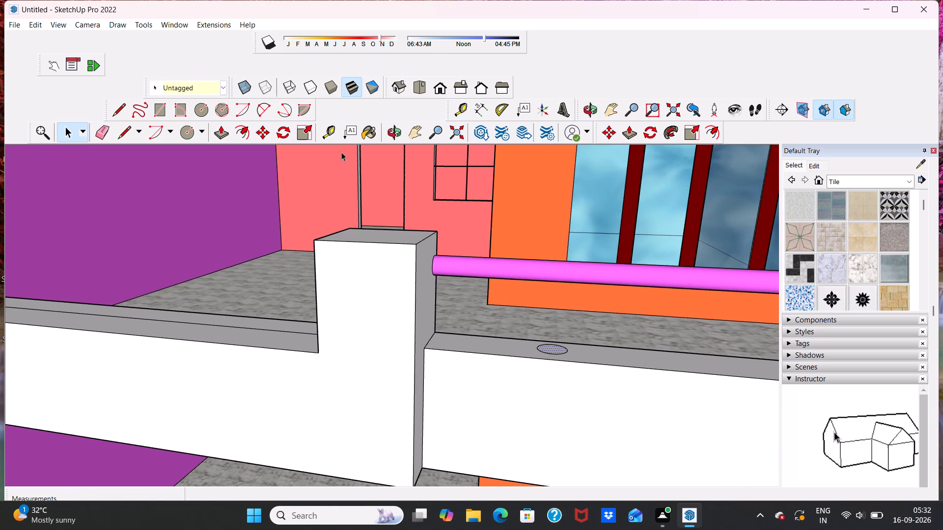
{"action": "left_click", "coordinate": [217, 130]}
{"action": "scroll", "coordinate": [412, 265], "scroll_direction": "up", "scroll_amount": 2}
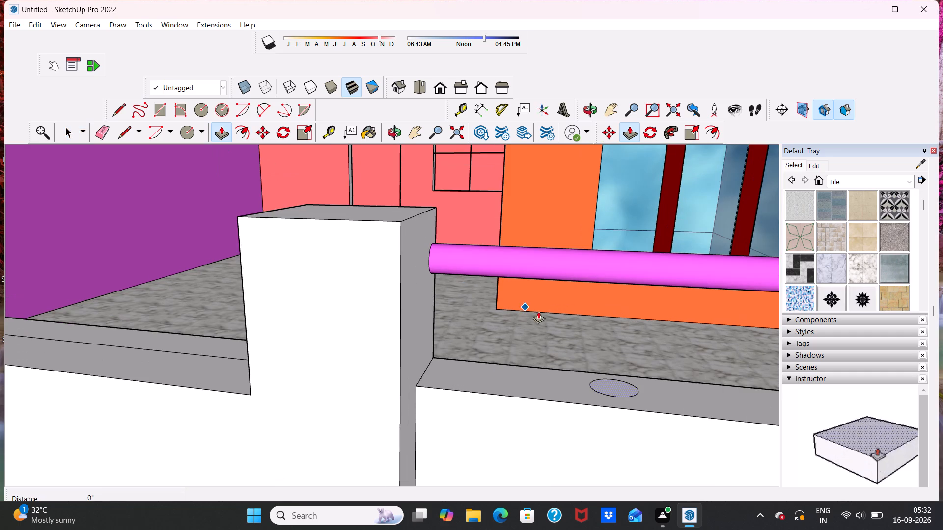
{"action": "scroll", "coordinate": [542, 298], "scroll_direction": "down", "scroll_amount": 6}
{"action": "scroll", "coordinate": [569, 308], "scroll_direction": "up", "scroll_amount": 5}
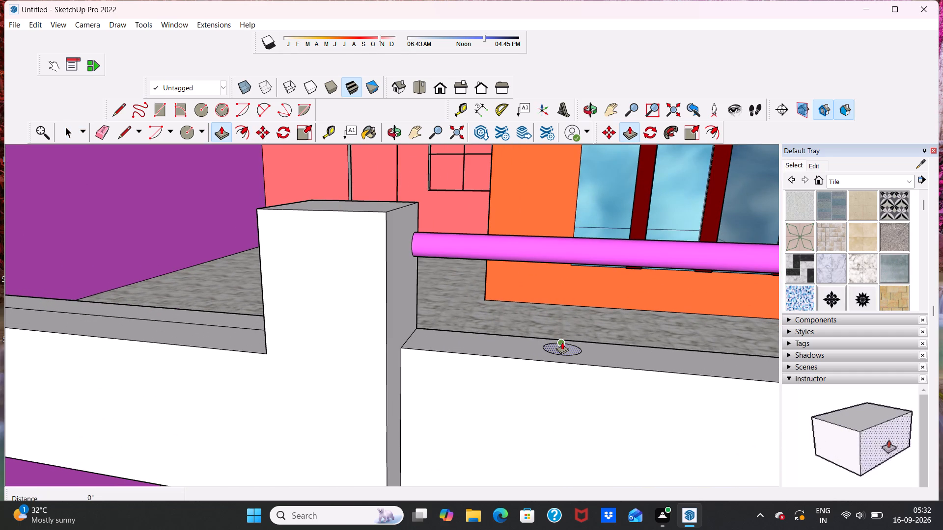
{"action": "left_click", "coordinate": [562, 342]}
{"action": "left_click_drag", "start_coordinate": [564, 344], "coordinate": [564, 340]}
{"action": "key", "text": "ctrl+z"}
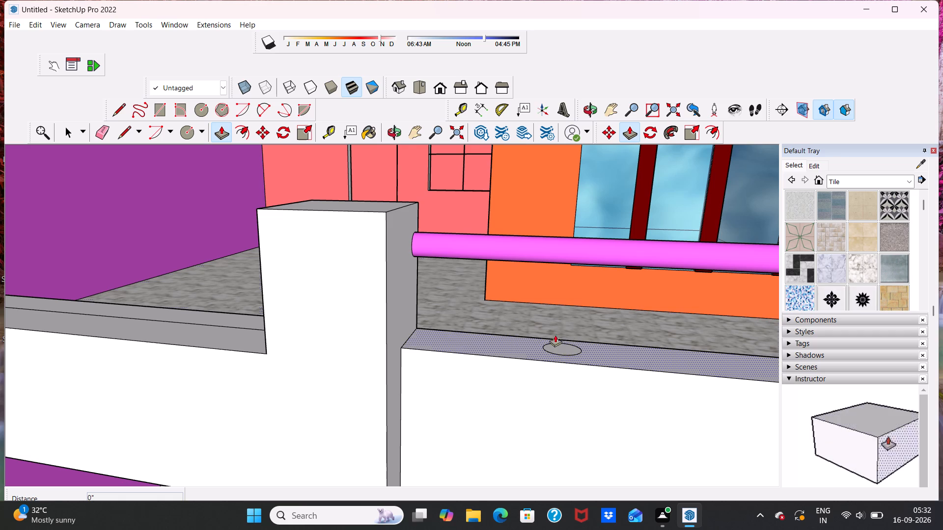
{"action": "middle_click_drag", "start_coordinate": [547, 338], "coordinate": [562, 370]}
{"action": "scroll", "coordinate": [561, 352], "scroll_direction": "up", "scroll_amount": 3}
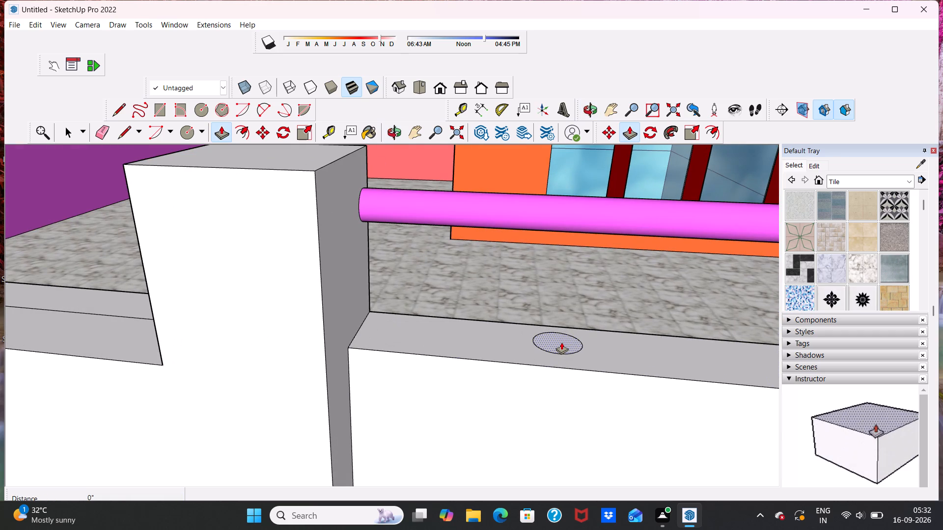
{"action": "left_click", "coordinate": [562, 342]}
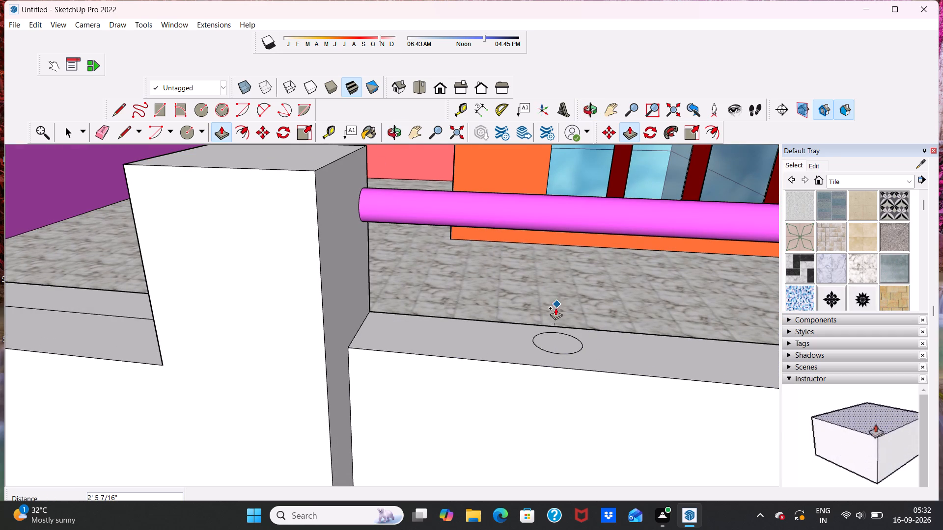
{"action": "scroll", "coordinate": [561, 330], "scroll_direction": "up", "scroll_amount": 1}
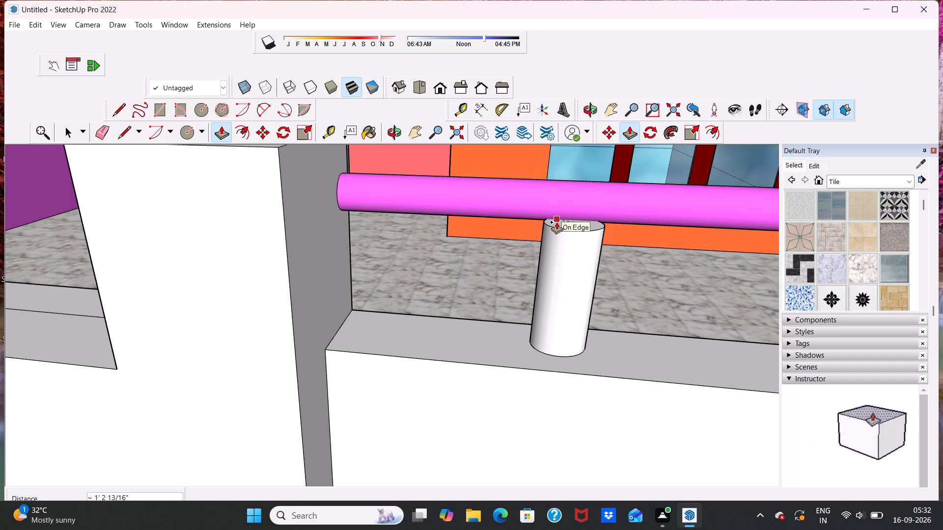
{"action": "left_click", "coordinate": [556, 222]}
Extrude the second circle on the parapet top about 1' 2 3/8" up to the underside of the rail as another round upright.
{"action": "scroll", "coordinate": [582, 268], "scroll_direction": "down", "scroll_amount": 3}
{"action": "middle_click_drag", "start_coordinate": [587, 278], "coordinate": [579, 177]}
{"action": "scroll", "coordinate": [566, 195], "scroll_direction": "down", "scroll_amount": 6}
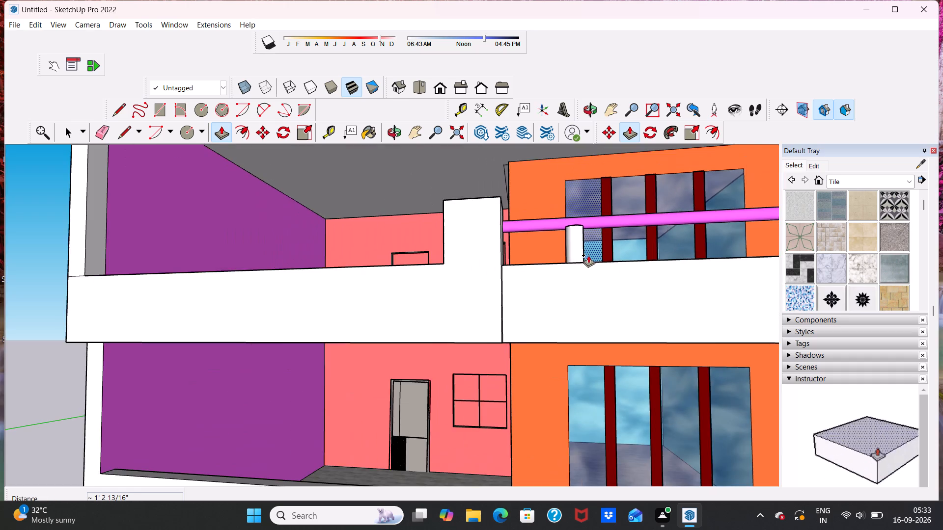
{"action": "scroll", "coordinate": [596, 253], "scroll_direction": "up", "scroll_amount": 1}
{"action": "middle_click_drag", "start_coordinate": [598, 251], "coordinate": [556, 278]}
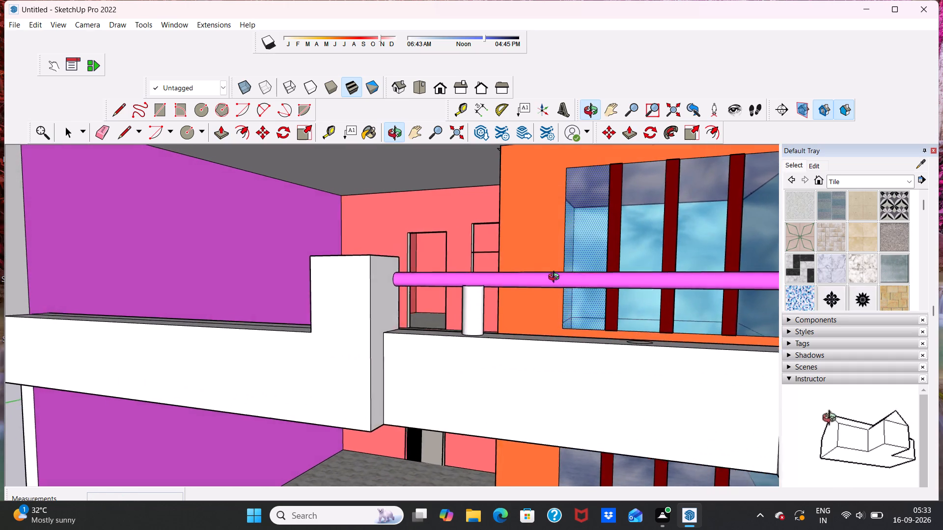
{"action": "middle_click_drag", "start_coordinate": [556, 278], "coordinate": [552, 281]}
{"action": "middle_click_drag", "start_coordinate": [538, 289], "coordinate": [530, 295]}
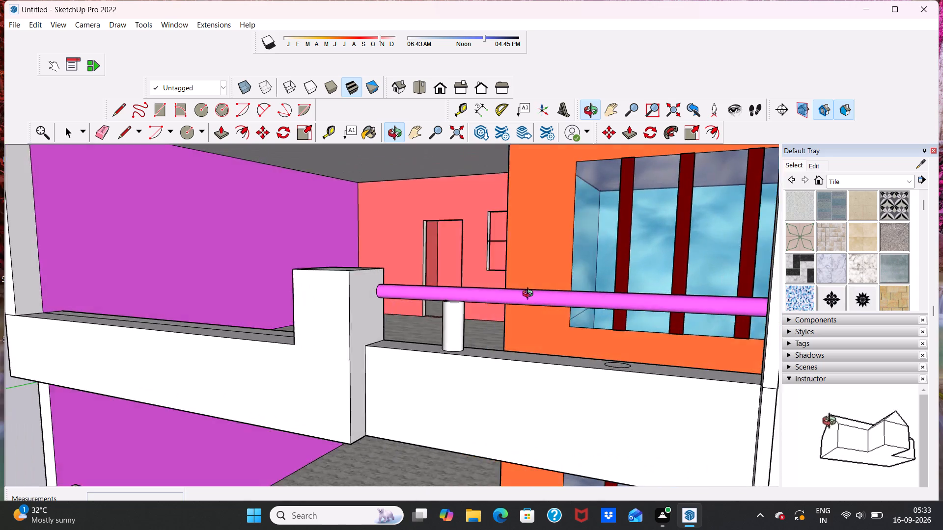
{"action": "middle_click_drag", "start_coordinate": [530, 295], "coordinate": [623, 255]}
{"action": "middle_click_drag", "start_coordinate": [591, 270], "coordinate": [634, 307]}
{"action": "scroll", "coordinate": [675, 341], "scroll_direction": "up", "scroll_amount": 10}
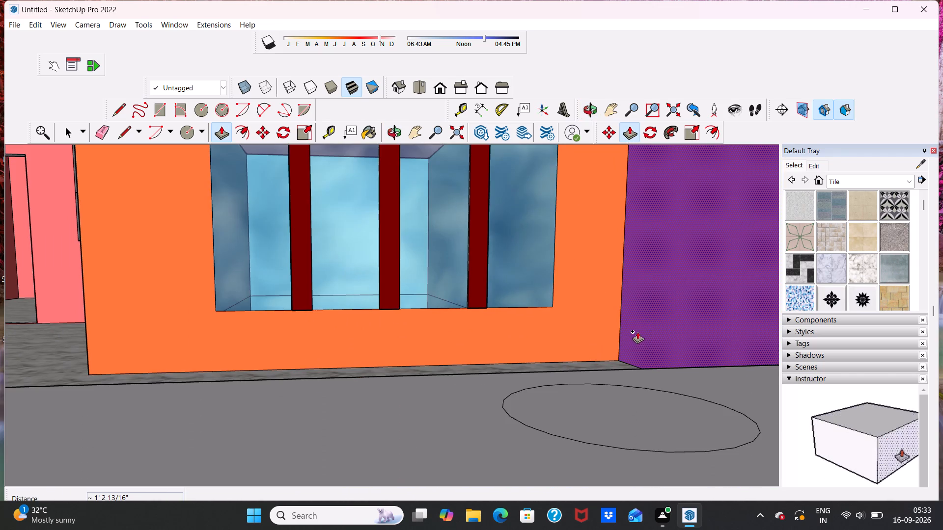
{"action": "scroll", "coordinate": [634, 324], "scroll_direction": "down", "scroll_amount": 2}
{"action": "middle_click_drag", "start_coordinate": [632, 323], "coordinate": [579, 313]}
{"action": "middle_click_drag", "start_coordinate": [593, 303], "coordinate": [594, 304]}
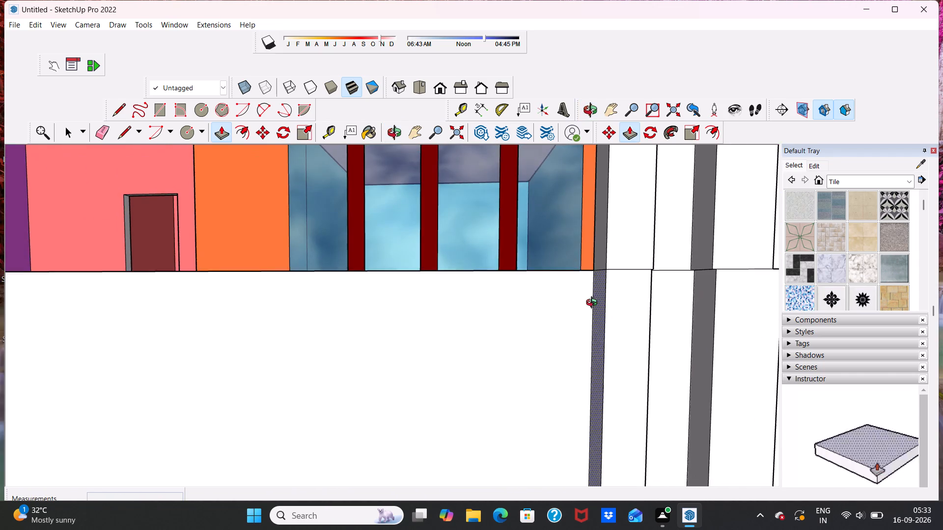
{"action": "middle_click_drag", "start_coordinate": [594, 304], "coordinate": [681, 327]}
{"action": "scroll", "coordinate": [555, 286], "scroll_direction": "down", "scroll_amount": 8}
{"action": "scroll", "coordinate": [355, 269], "scroll_direction": "up", "scroll_amount": 1}
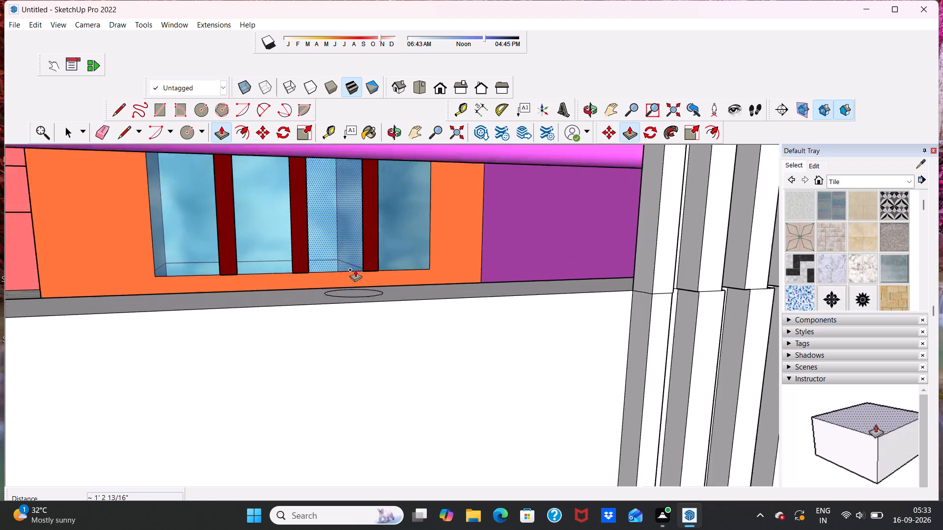
{"action": "scroll", "coordinate": [355, 269], "scroll_direction": "up", "scroll_amount": 3}
{"action": "scroll", "coordinate": [337, 331], "scroll_direction": "down", "scroll_amount": 4}
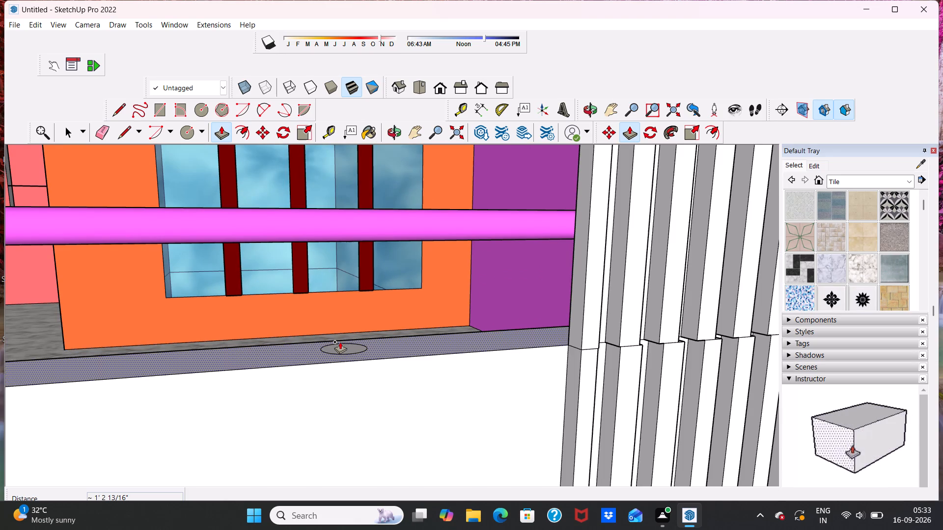
{"action": "left_click_drag", "start_coordinate": [344, 345], "coordinate": [343, 341]}
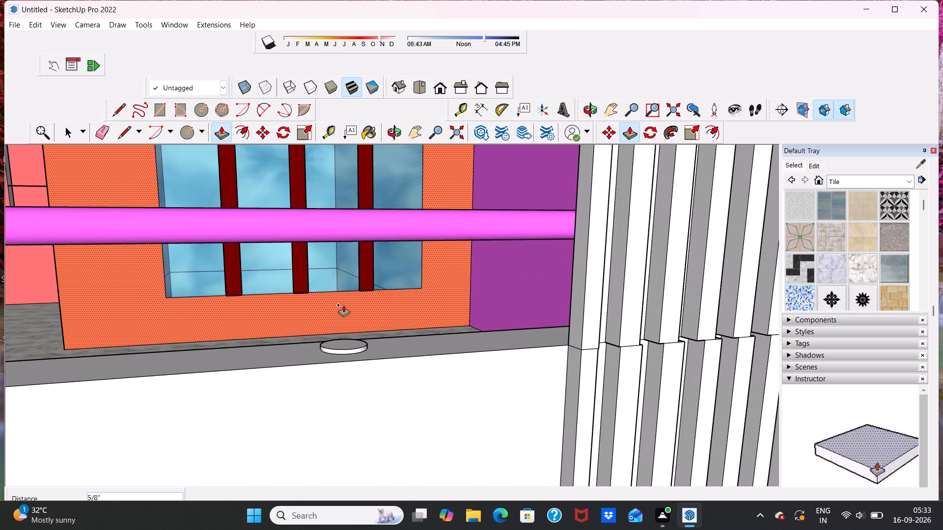
{"action": "scroll", "coordinate": [337, 340], "scroll_direction": "up", "scroll_amount": 4}
{"action": "left_click", "coordinate": [338, 340]}
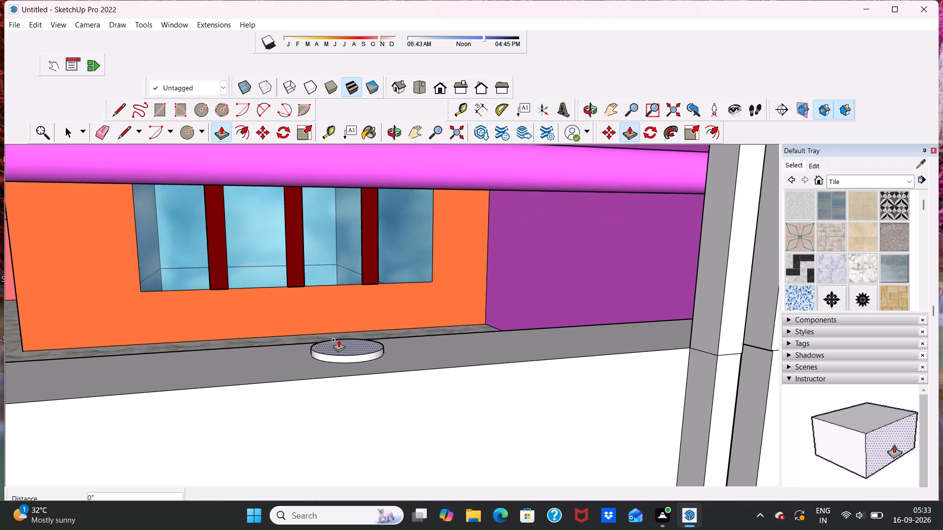
{"action": "key", "text": "ctrl+z"}
{"action": "left_click", "coordinate": [342, 348]}
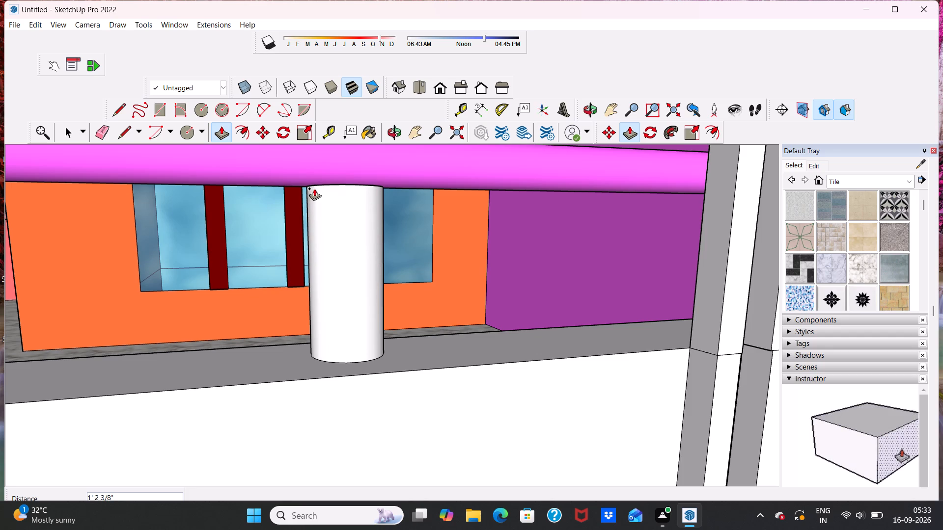
{"action": "left_click", "coordinate": [314, 188]}
Examine the rail and its two uprights close up and together with the whole house front.
{"action": "scroll", "coordinate": [344, 213], "scroll_direction": "down", "scroll_amount": 5}
{"action": "scroll", "coordinate": [373, 233], "scroll_direction": "up", "scroll_amount": 1}
{"action": "scroll", "coordinate": [373, 233], "scroll_direction": "down", "scroll_amount": 6}
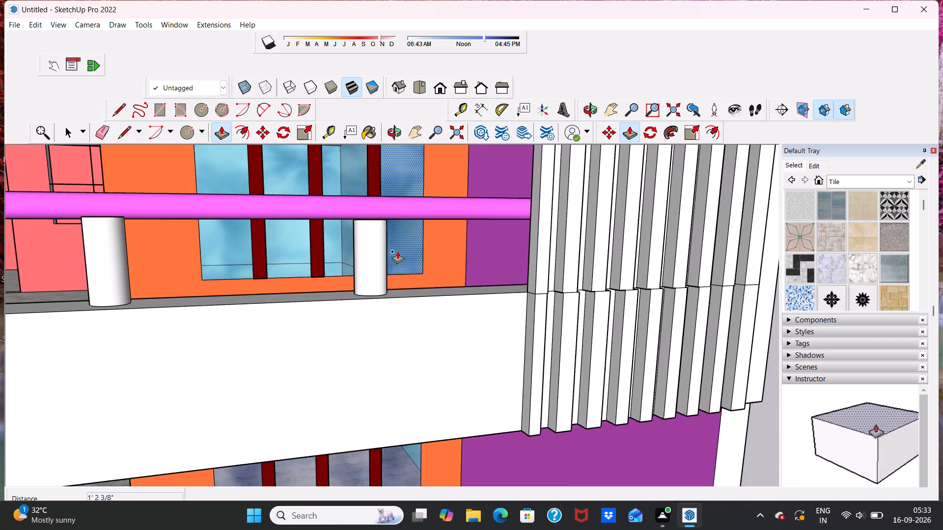
{"action": "scroll", "coordinate": [397, 251], "scroll_direction": "down", "scroll_amount": 3}
{"action": "middle_click_drag", "start_coordinate": [275, 240], "coordinate": [252, 301]}
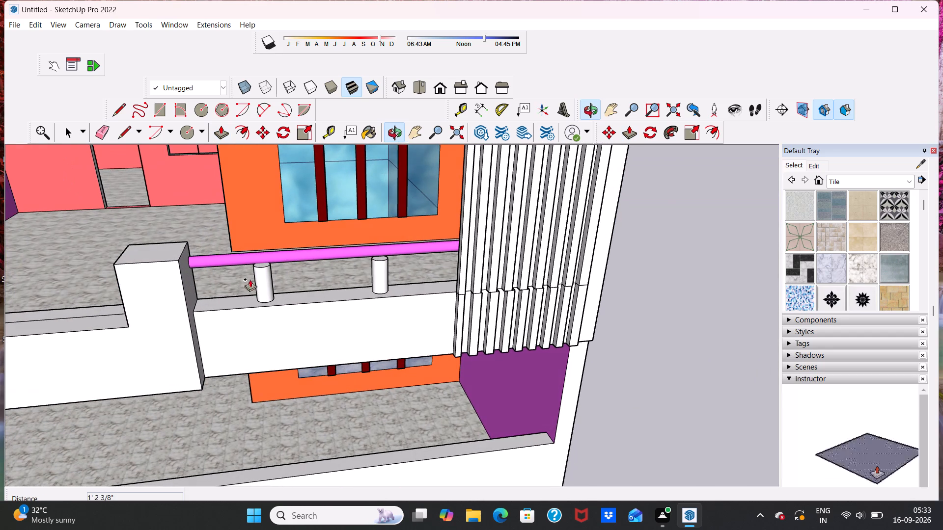
{"action": "middle_click_drag", "start_coordinate": [251, 269], "coordinate": [210, 241]}
{"action": "key", "text": "space"}
{"action": "middle_click_drag", "start_coordinate": [280, 313], "coordinate": [299, 233]}
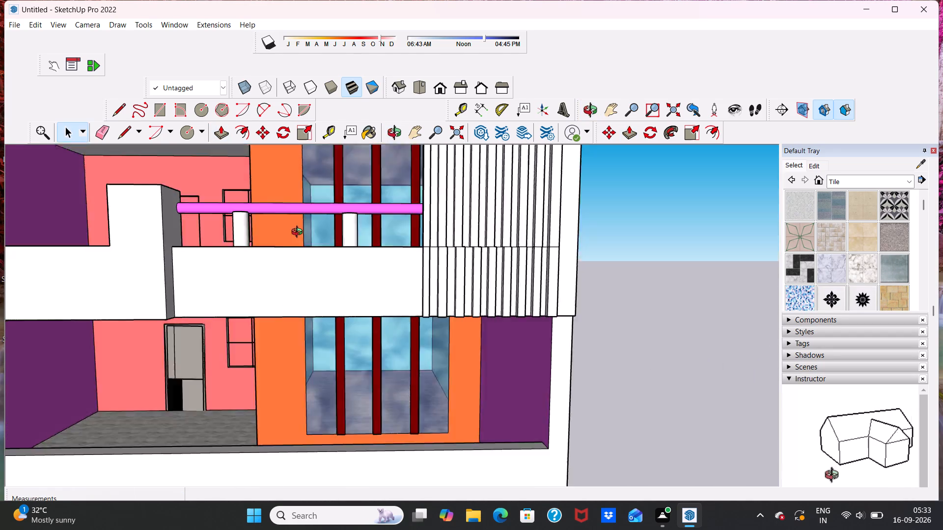
{"action": "middle_click_drag", "start_coordinate": [299, 233], "coordinate": [303, 227]}
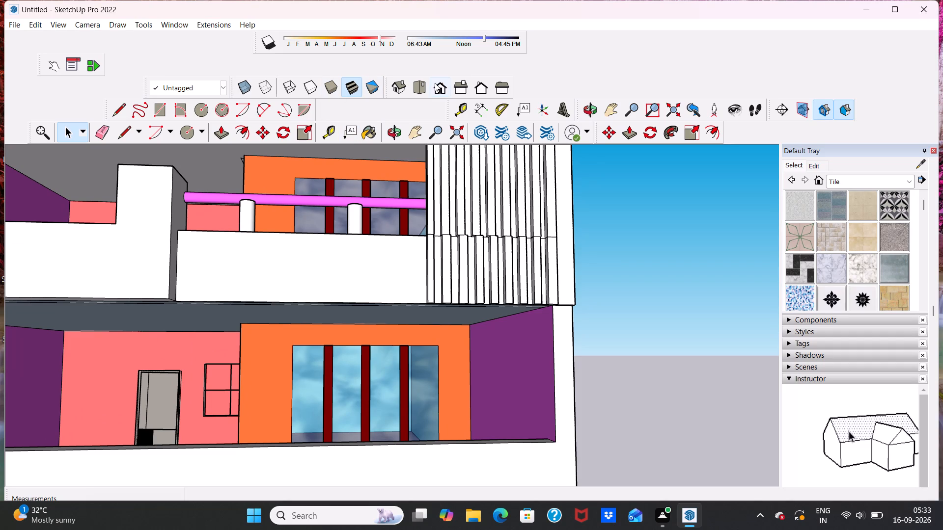
{"action": "left_click", "coordinate": [443, 86]}
{"action": "scroll", "coordinate": [420, 193], "scroll_direction": "down", "scroll_amount": 1}
{"action": "scroll", "coordinate": [437, 234], "scroll_direction": "down", "scroll_amount": 5}
{"action": "middle_click_drag", "start_coordinate": [431, 222], "coordinate": [433, 269]}
{"action": "scroll", "coordinate": [410, 250], "scroll_direction": "down", "scroll_amount": 4}
{"action": "middle_click_drag", "start_coordinate": [460, 276], "coordinate": [406, 272]}
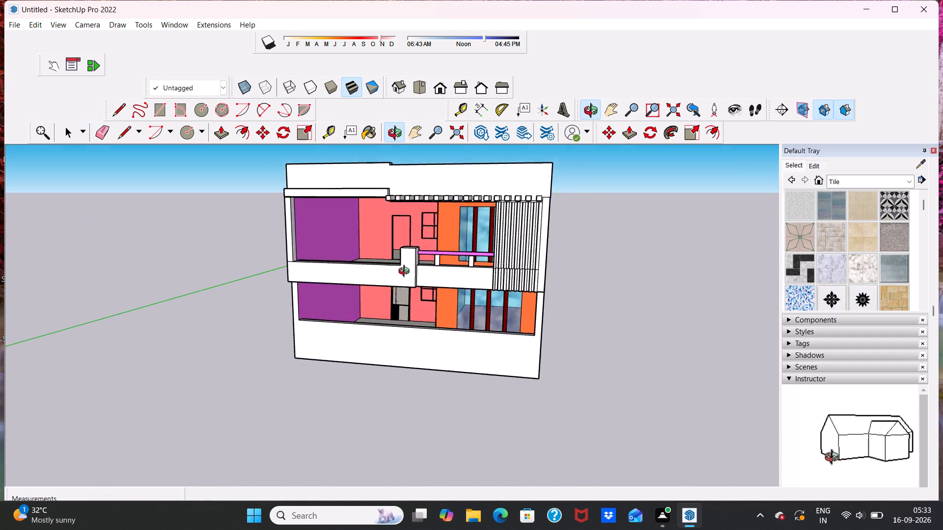
{"action": "middle_click_drag", "start_coordinate": [406, 272], "coordinate": [435, 265]}
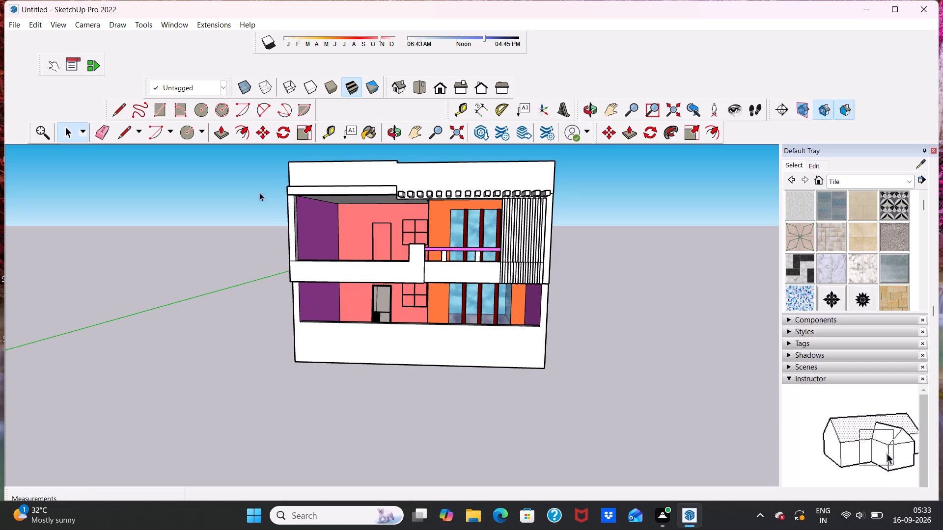
Erase the leftover edge lines along the upper balcony's parapet top and on the adjoining side of the corner post.
{"action": "middle_click_drag", "start_coordinate": [383, 310], "coordinate": [519, 306]}
{"action": "scroll", "coordinate": [438, 241], "scroll_direction": "up", "scroll_amount": 5}
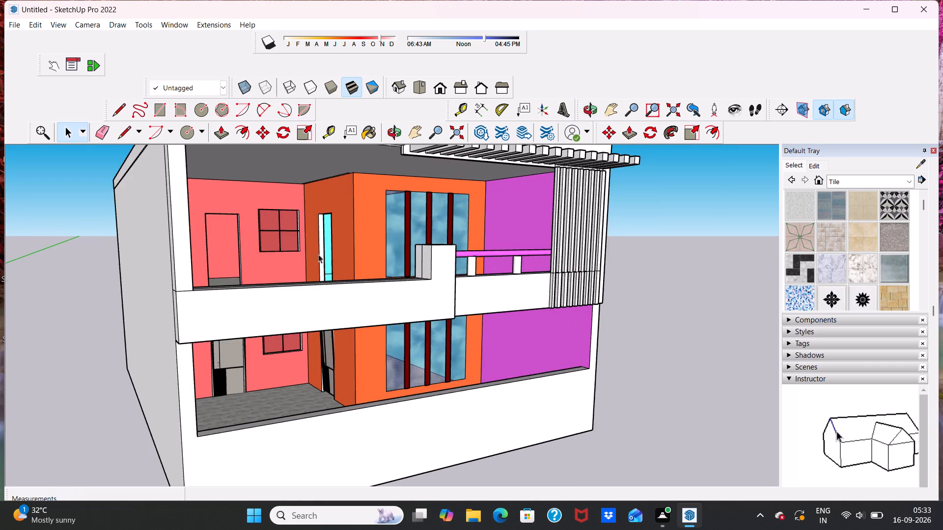
{"action": "scroll", "coordinate": [281, 264], "scroll_direction": "up", "scroll_amount": 2}
{"action": "middle_click_drag", "start_coordinate": [304, 309], "coordinate": [306, 381]}
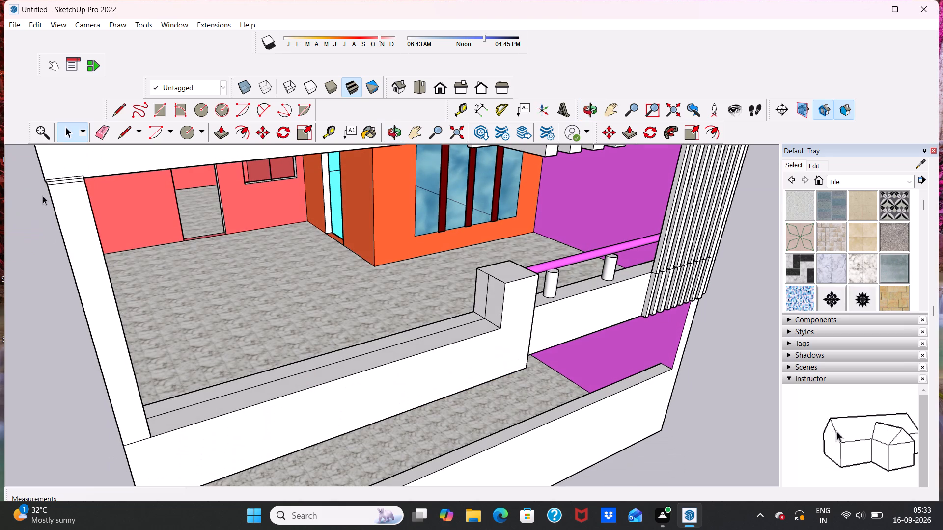
{"action": "left_click", "coordinate": [101, 132]}
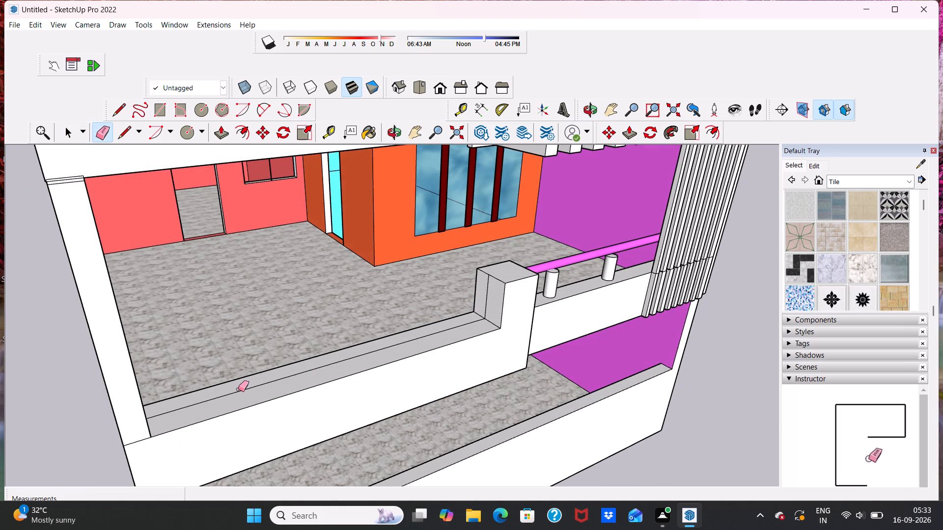
{"action": "left_click", "coordinate": [240, 392]}
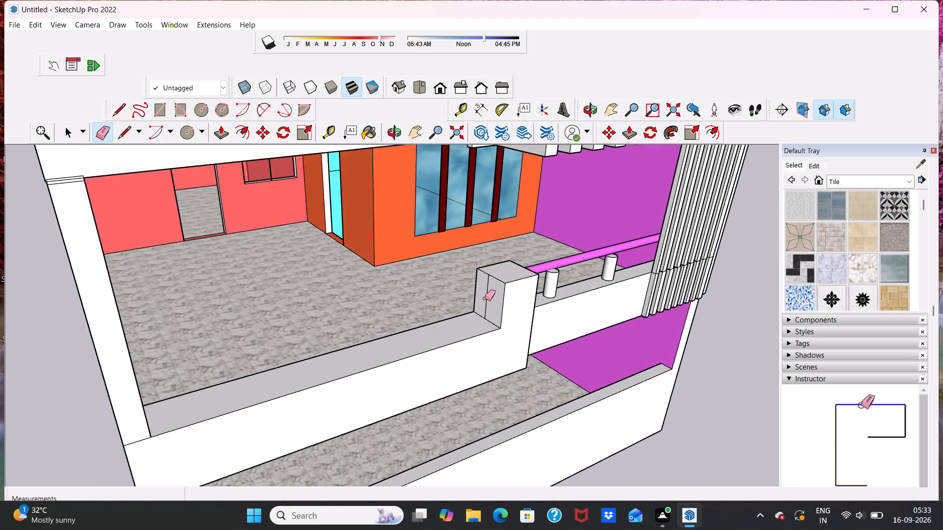
{"action": "left_click", "coordinate": [485, 298]}
{"action": "left_click", "coordinate": [487, 298]}
Draw a circle of about 3 1/16" radius on the corner post's side face opposite the rail, near its upper inner corner.
{"action": "middle_click_drag", "start_coordinate": [468, 322], "coordinate": [206, 345]}
{"action": "scroll", "coordinate": [265, 326], "scroll_direction": "up", "scroll_amount": 3}
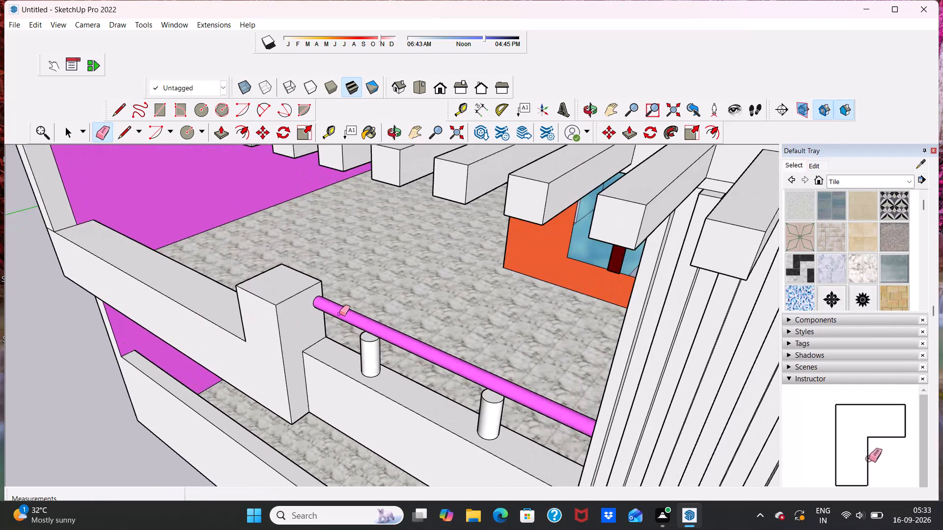
{"action": "scroll", "coordinate": [329, 312], "scroll_direction": "up", "scroll_amount": 6}
{"action": "key", "text": "space"}
{"action": "scroll", "coordinate": [339, 295], "scroll_direction": "up", "scroll_amount": 2}
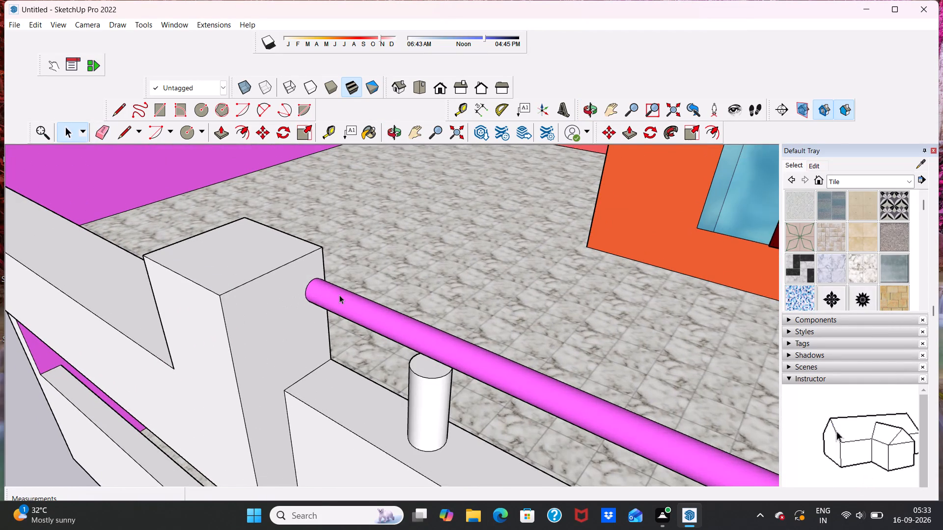
{"action": "left_click", "coordinate": [339, 295]}
{"action": "middle_click_drag", "start_coordinate": [192, 216], "coordinate": [407, 234]}
{"action": "scroll", "coordinate": [407, 234], "scroll_direction": "down", "scroll_amount": 1}
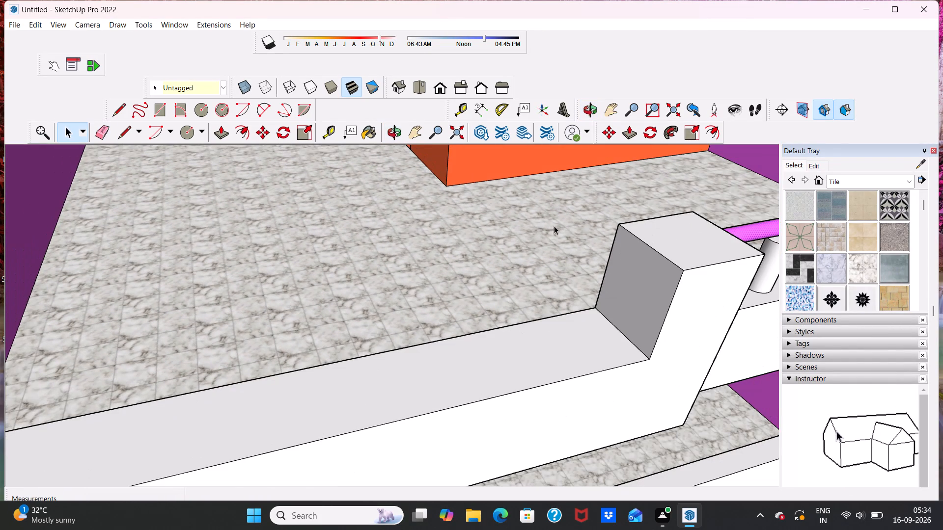
{"action": "left_click", "coordinate": [180, 127]}
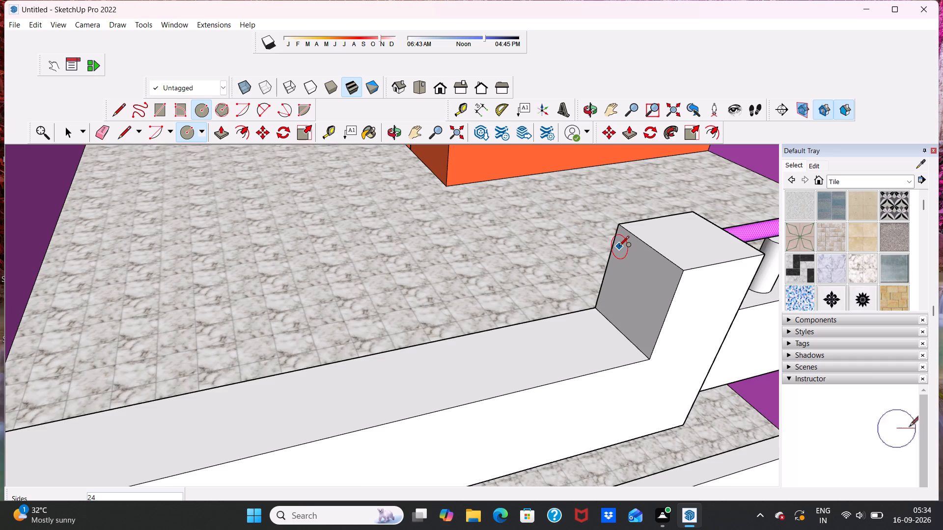
{"action": "scroll", "coordinate": [618, 247], "scroll_direction": "up", "scroll_amount": 3}
{"action": "left_click", "coordinate": [628, 258]}
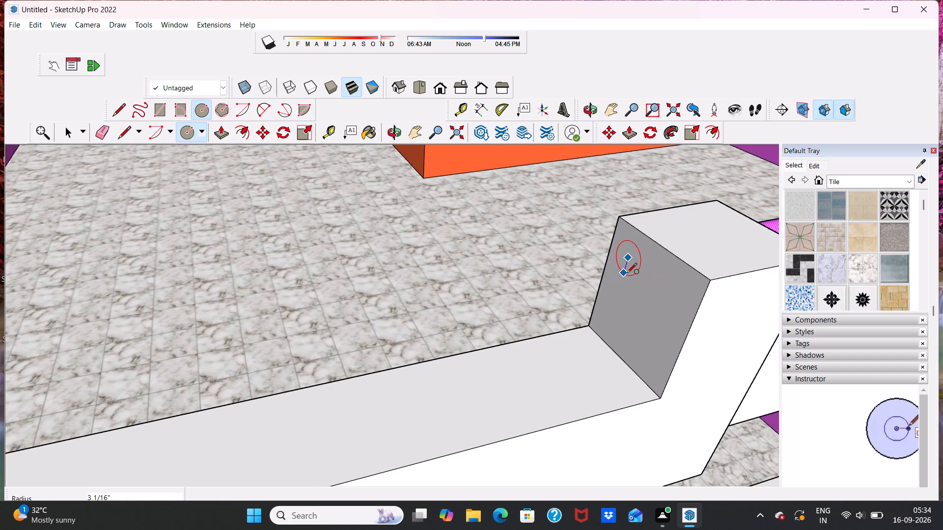
{"action": "left_click", "coordinate": [627, 274]}
{"action": "key", "text": "space"}
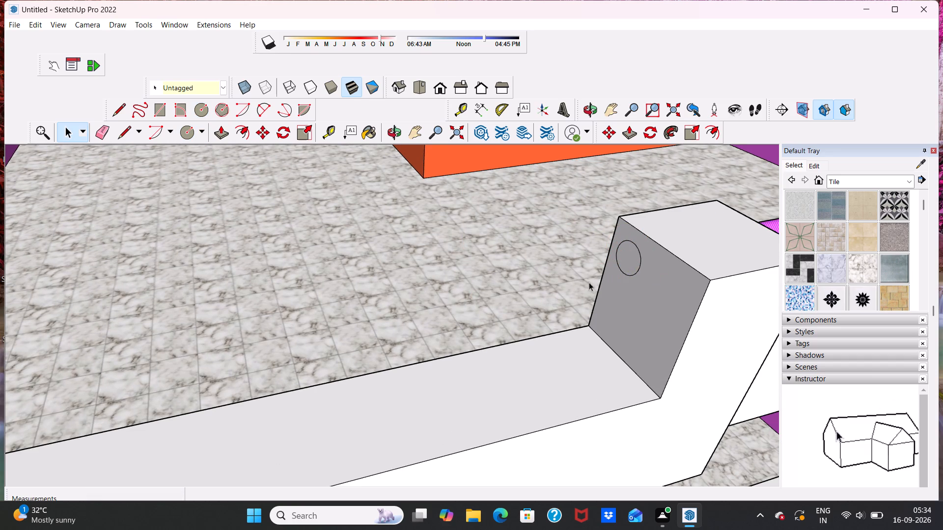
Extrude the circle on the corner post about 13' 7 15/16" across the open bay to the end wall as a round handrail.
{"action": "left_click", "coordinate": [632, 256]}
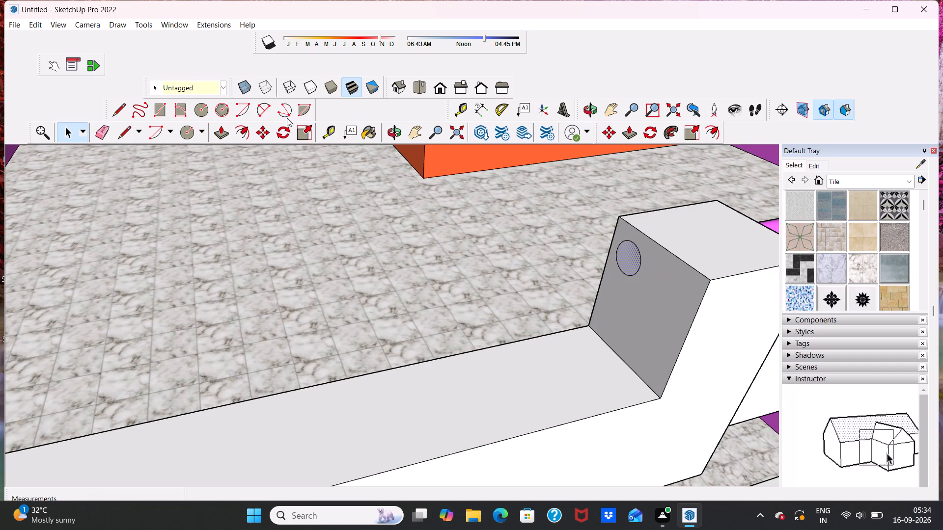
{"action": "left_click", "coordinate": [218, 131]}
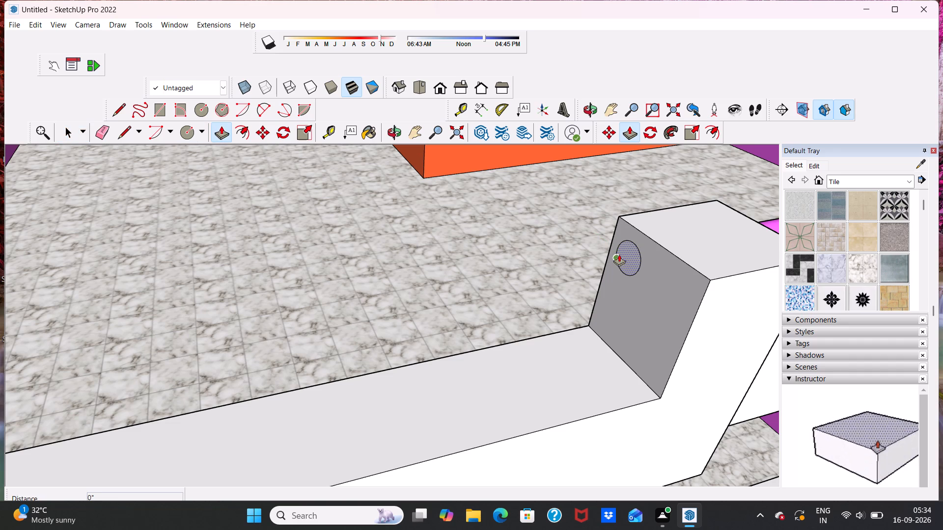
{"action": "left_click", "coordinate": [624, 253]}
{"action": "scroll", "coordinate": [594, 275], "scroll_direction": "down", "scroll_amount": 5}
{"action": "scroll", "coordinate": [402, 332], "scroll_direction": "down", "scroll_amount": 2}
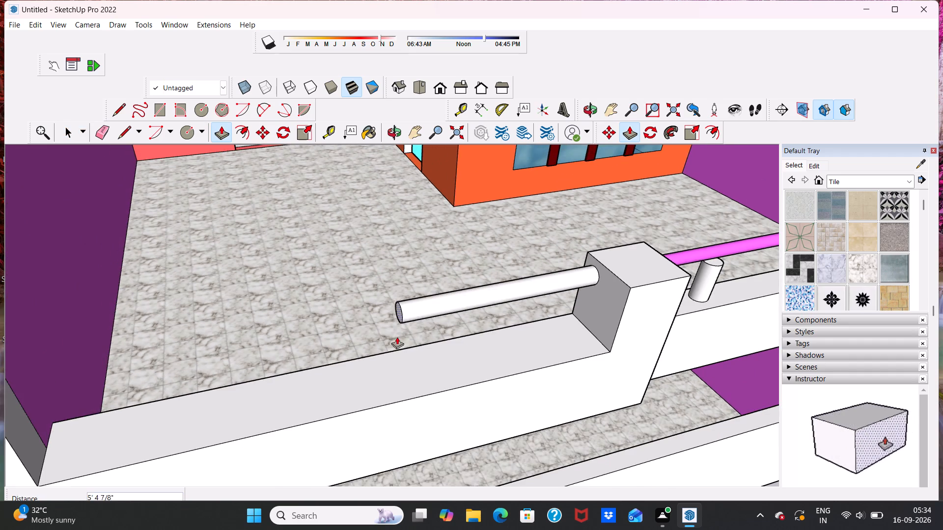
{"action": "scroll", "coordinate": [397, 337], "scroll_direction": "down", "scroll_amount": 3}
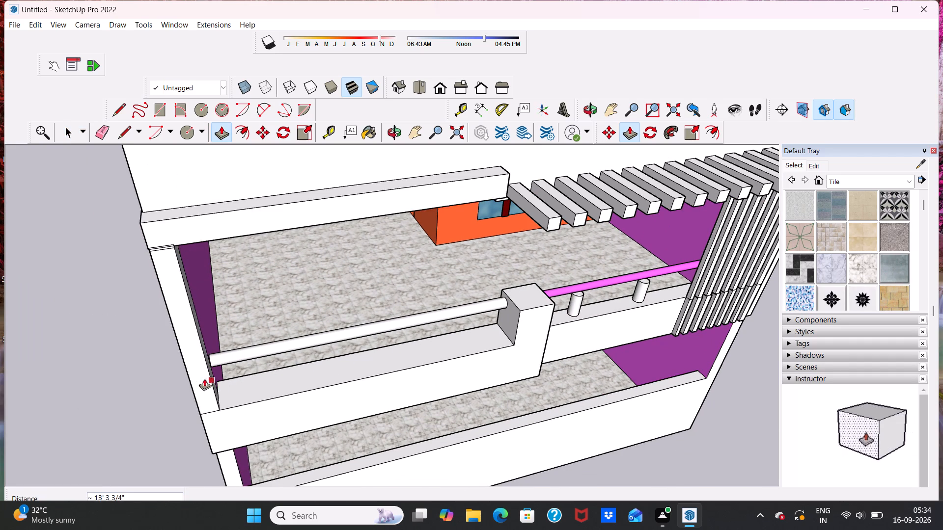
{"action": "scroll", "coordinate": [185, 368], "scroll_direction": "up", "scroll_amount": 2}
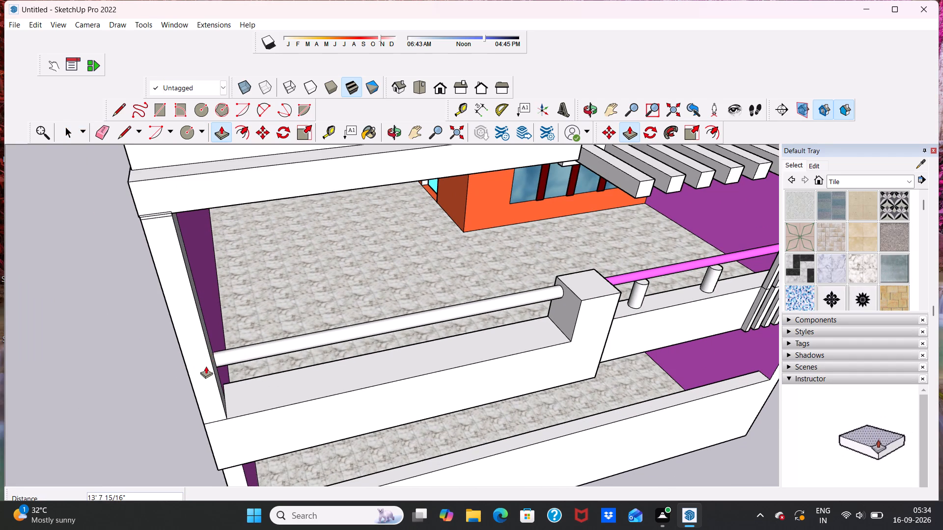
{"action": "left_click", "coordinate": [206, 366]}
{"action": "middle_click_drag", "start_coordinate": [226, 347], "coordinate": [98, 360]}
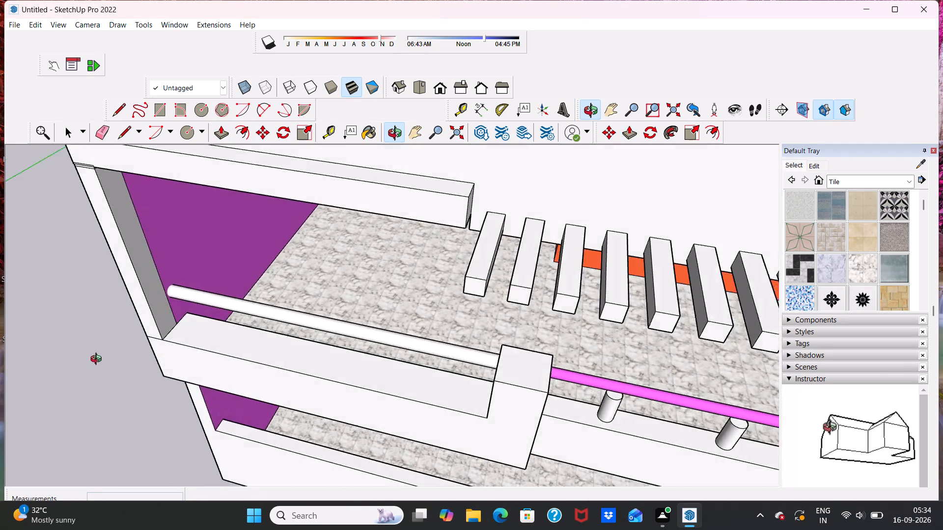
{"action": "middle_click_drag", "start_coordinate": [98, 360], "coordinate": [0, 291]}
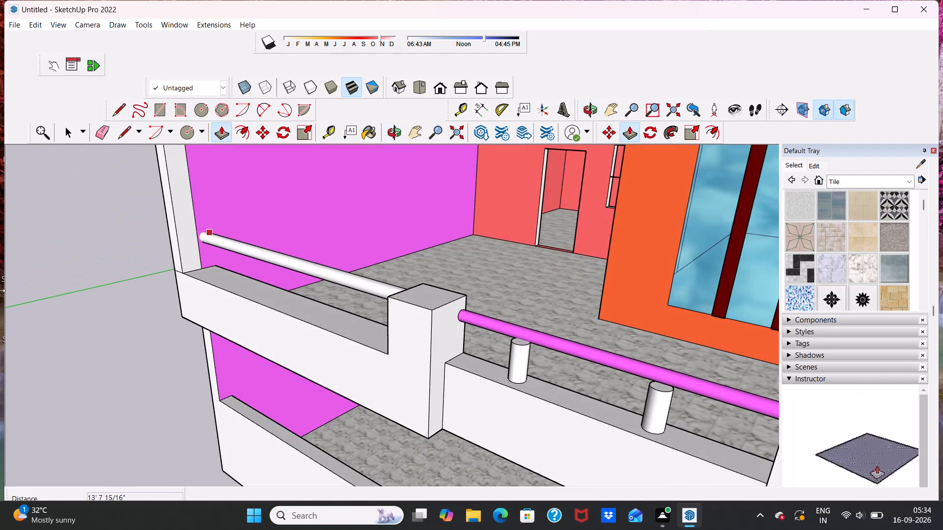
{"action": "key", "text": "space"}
Examine the long round rail across the open bay from several angles and in front view, alongside the whole house front.
{"action": "middle_click_drag", "start_coordinate": [311, 328], "coordinate": [313, 311]}
{"action": "scroll", "coordinate": [313, 311], "scroll_direction": "down", "scroll_amount": 1}
{"action": "middle_click_drag", "start_coordinate": [313, 310], "coordinate": [389, 312]}
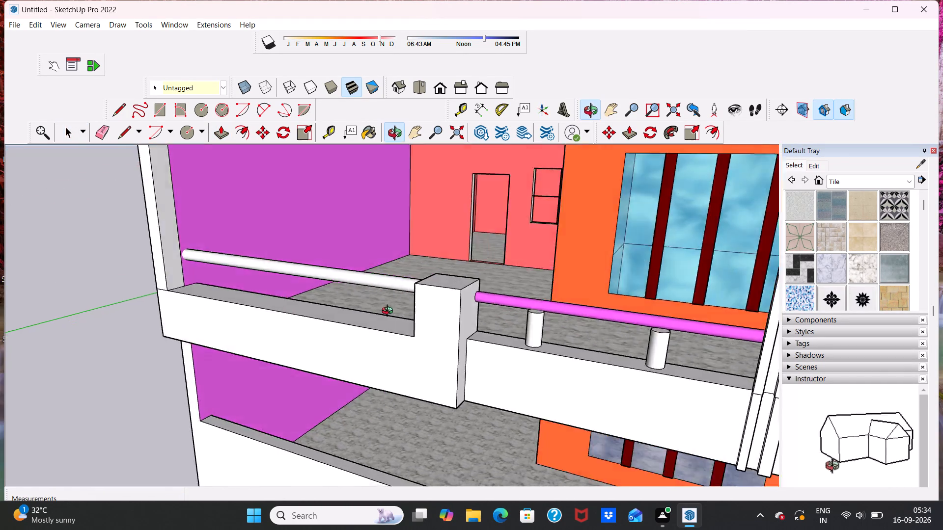
{"action": "middle_click_drag", "start_coordinate": [389, 312], "coordinate": [500, 319]}
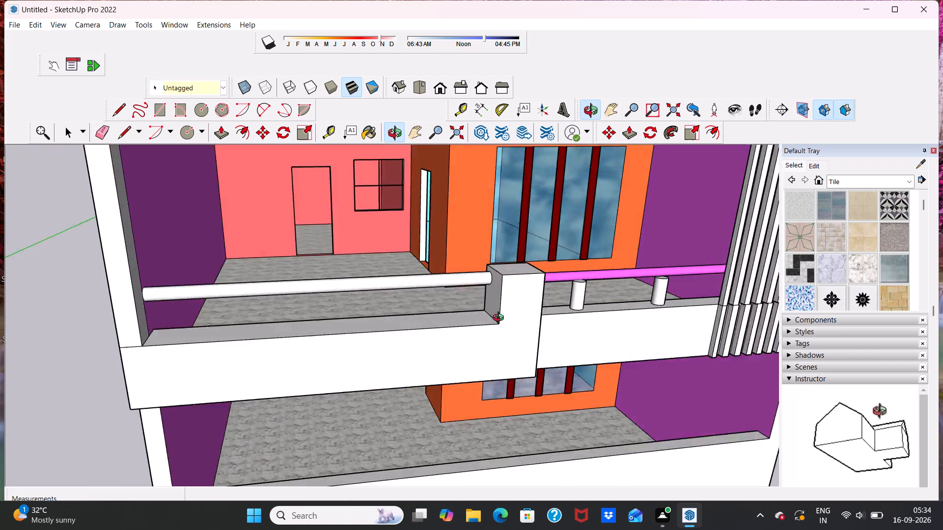
{"action": "middle_click_drag", "start_coordinate": [500, 319], "coordinate": [366, 318]}
{"action": "middle_click_drag", "start_coordinate": [248, 310], "coordinate": [405, 265]}
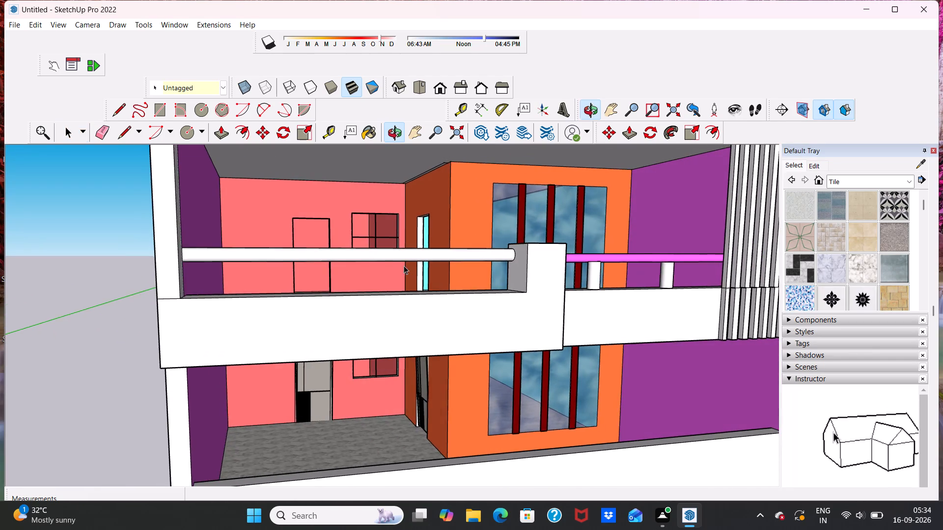
{"action": "scroll", "coordinate": [399, 271], "scroll_direction": "down", "scroll_amount": 1}
{"action": "scroll", "coordinate": [402, 254], "scroll_direction": "up", "scroll_amount": 1}
{"action": "left_click", "coordinate": [435, 94]}
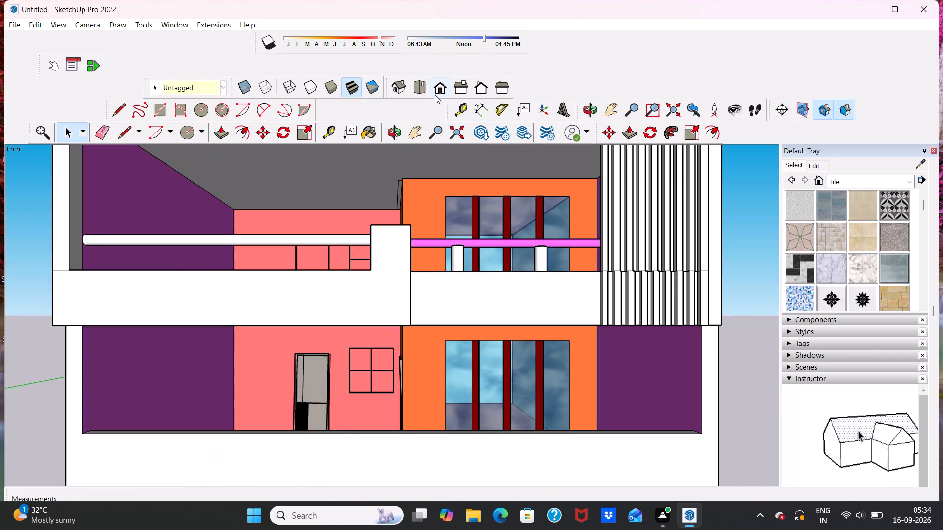
{"action": "scroll", "coordinate": [387, 228], "scroll_direction": "down", "scroll_amount": 3}
{"action": "middle_click_drag", "start_coordinate": [392, 237], "coordinate": [356, 304]}
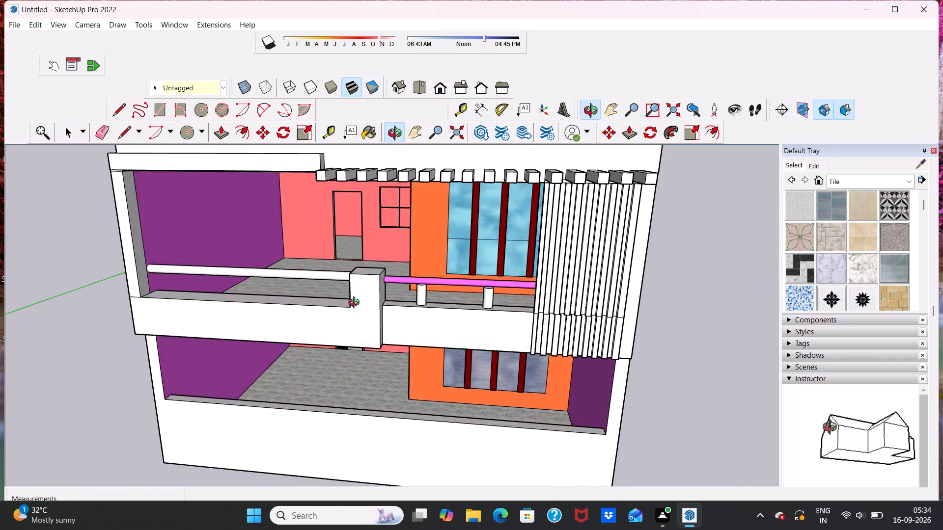
{"action": "middle_click_drag", "start_coordinate": [356, 304], "coordinate": [389, 267]}
{"action": "scroll", "coordinate": [313, 266], "scroll_direction": "up", "scroll_amount": 4}
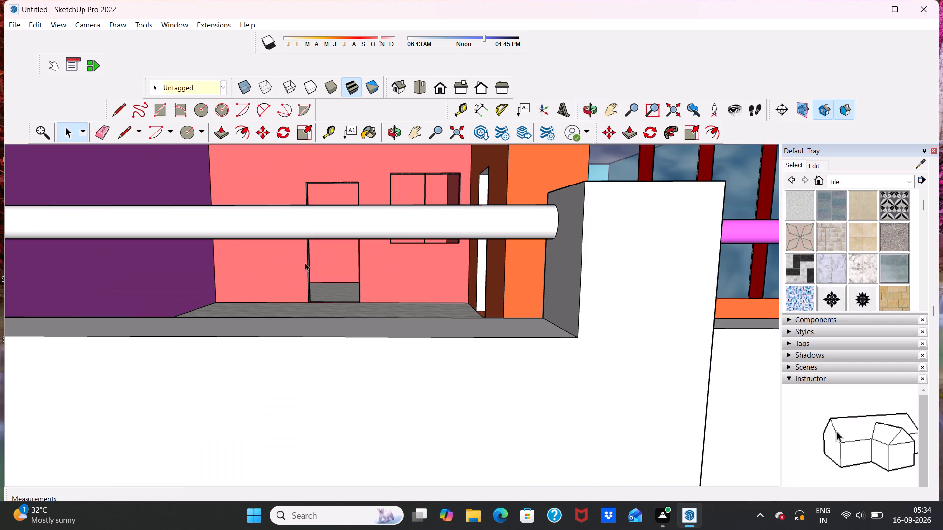
{"action": "middle_click_drag", "start_coordinate": [359, 266], "coordinate": [413, 271]}
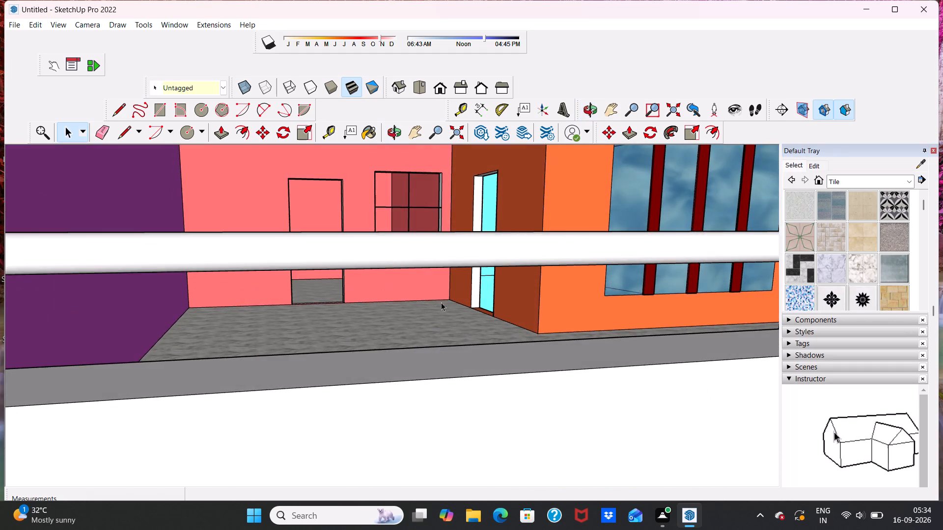
{"action": "scroll", "coordinate": [427, 276], "scroll_direction": "up", "scroll_amount": 1}
{"action": "scroll", "coordinate": [423, 269], "scroll_direction": "down", "scroll_amount": 5}
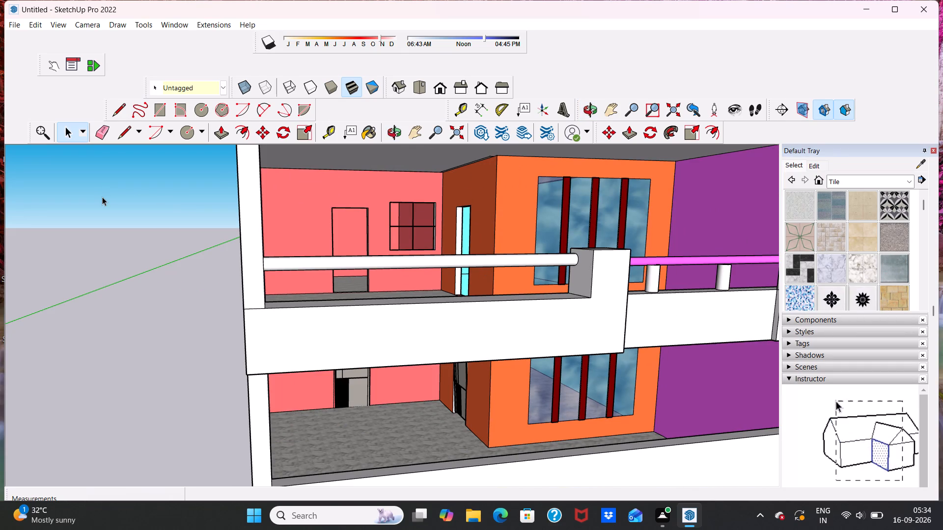
{"action": "scroll", "coordinate": [0, 306], "scroll_direction": "down", "scroll_amount": 2}
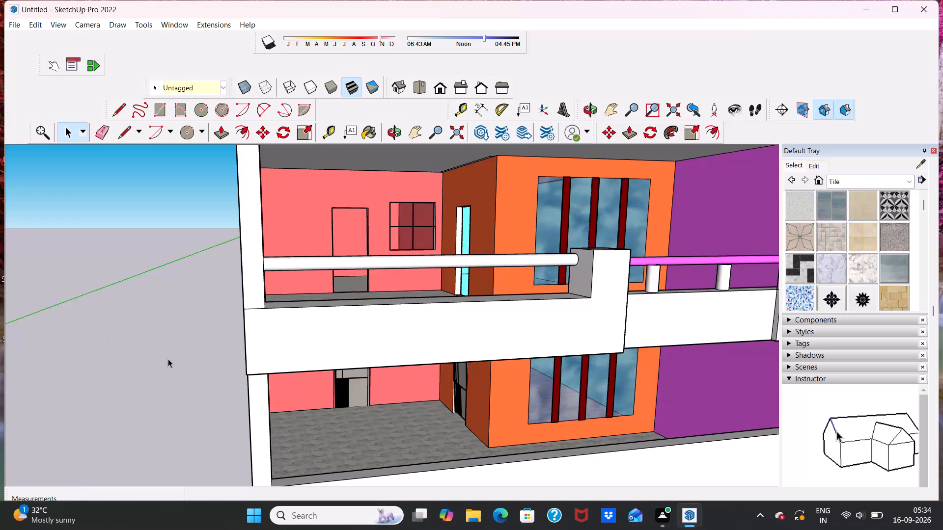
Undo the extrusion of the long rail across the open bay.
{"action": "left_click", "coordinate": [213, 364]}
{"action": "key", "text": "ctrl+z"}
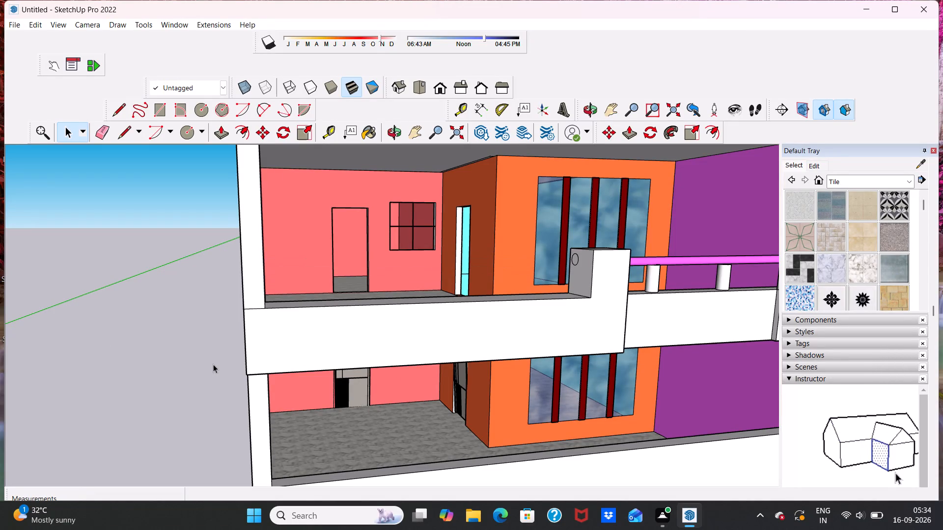
Examine the upper balcony's open bay between the end wall and the corner post, including the wall's junction with the overhead beam.
{"action": "scroll", "coordinate": [253, 352], "scroll_direction": "up", "scroll_amount": 1}
{"action": "scroll", "coordinate": [266, 336], "scroll_direction": "down", "scroll_amount": 6}
{"action": "middle_click_drag", "start_coordinate": [275, 330], "coordinate": [189, 334]}
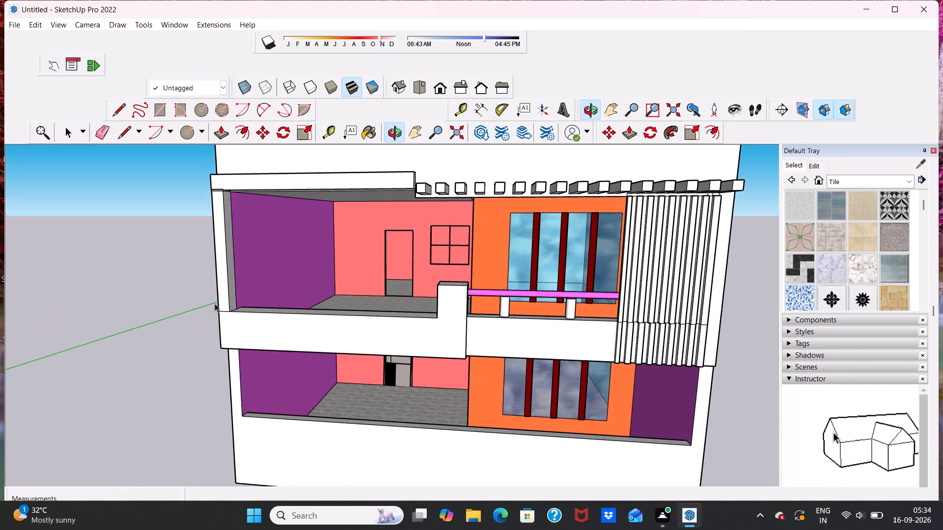
{"action": "scroll", "coordinate": [245, 251], "scroll_direction": "up", "scroll_amount": 3}
{"action": "middle_click_drag", "start_coordinate": [241, 287], "coordinate": [283, 253]}
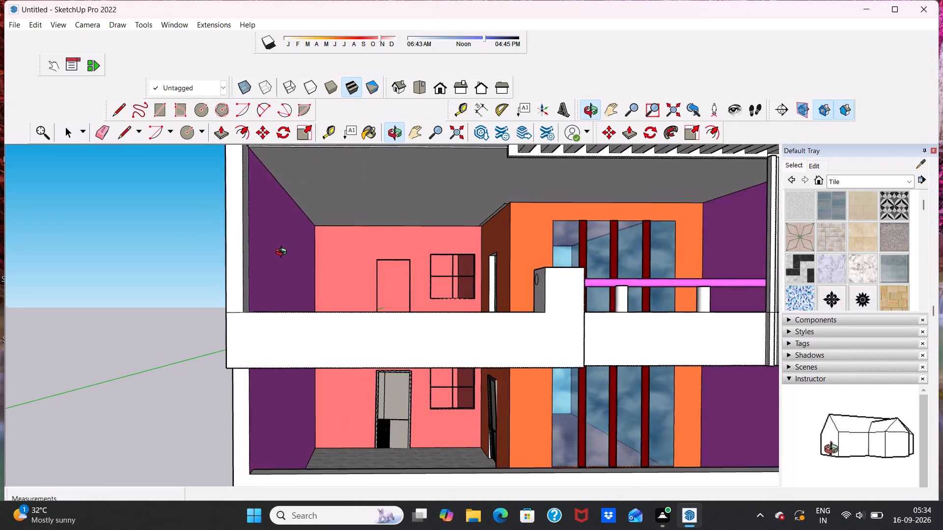
{"action": "middle_click_drag", "start_coordinate": [283, 253], "coordinate": [287, 306]}
{"action": "scroll", "coordinate": [264, 229], "scroll_direction": "up", "scroll_amount": 4}
{"action": "scroll", "coordinate": [264, 221], "scroll_direction": "down", "scroll_amount": 2}
{"action": "middle_click_drag", "start_coordinate": [263, 238], "coordinate": [261, 216]}
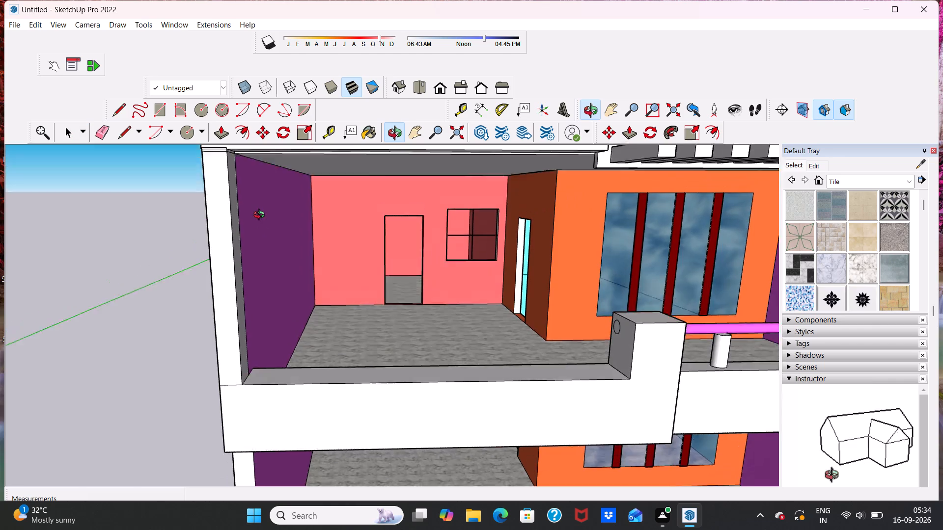
{"action": "middle_click_drag", "start_coordinate": [261, 216], "coordinate": [273, 255]}
{"action": "middle_click_drag", "start_coordinate": [252, 180], "coordinate": [256, 148]}
{"action": "scroll", "coordinate": [253, 174], "scroll_direction": "up", "scroll_amount": 4}
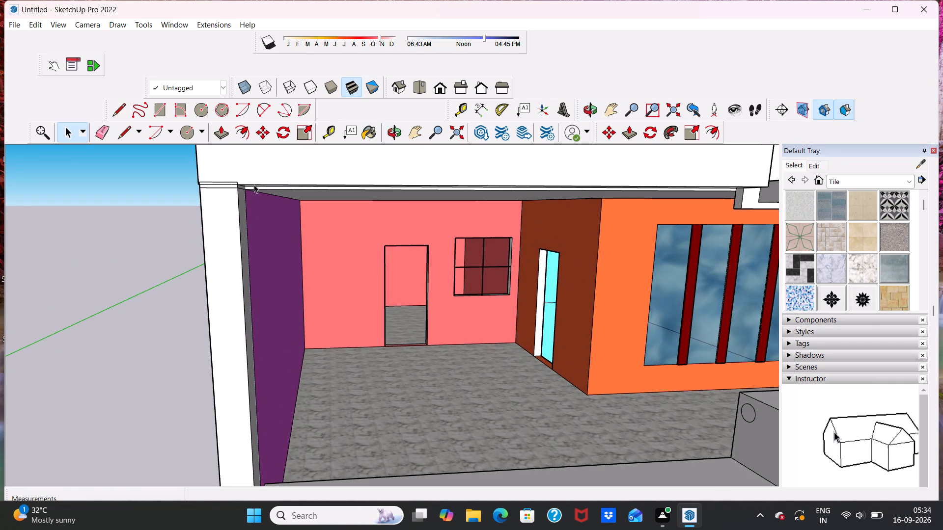
{"action": "middle_click_drag", "start_coordinate": [254, 185], "coordinate": [222, 195]}
{"action": "scroll", "coordinate": [223, 210], "scroll_direction": "up", "scroll_amount": 1}
{"action": "scroll", "coordinate": [225, 210], "scroll_direction": "down", "scroll_amount": 4}
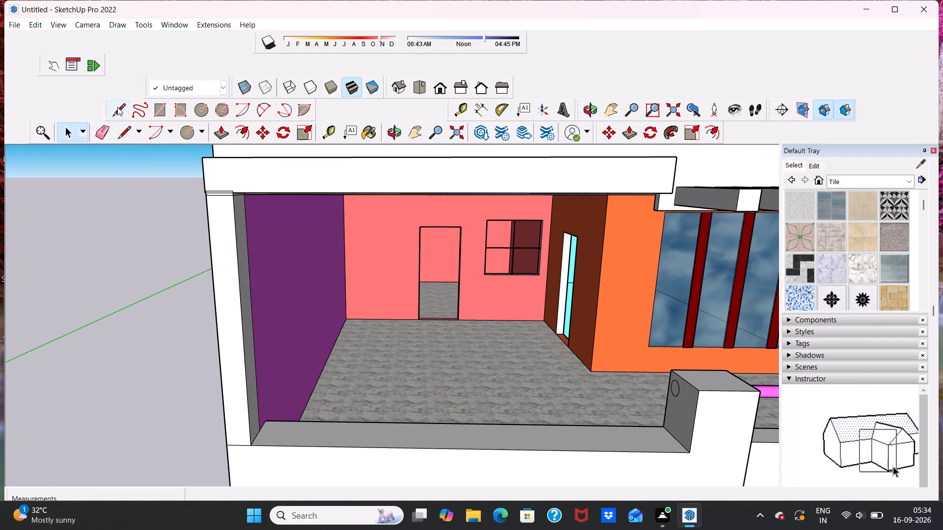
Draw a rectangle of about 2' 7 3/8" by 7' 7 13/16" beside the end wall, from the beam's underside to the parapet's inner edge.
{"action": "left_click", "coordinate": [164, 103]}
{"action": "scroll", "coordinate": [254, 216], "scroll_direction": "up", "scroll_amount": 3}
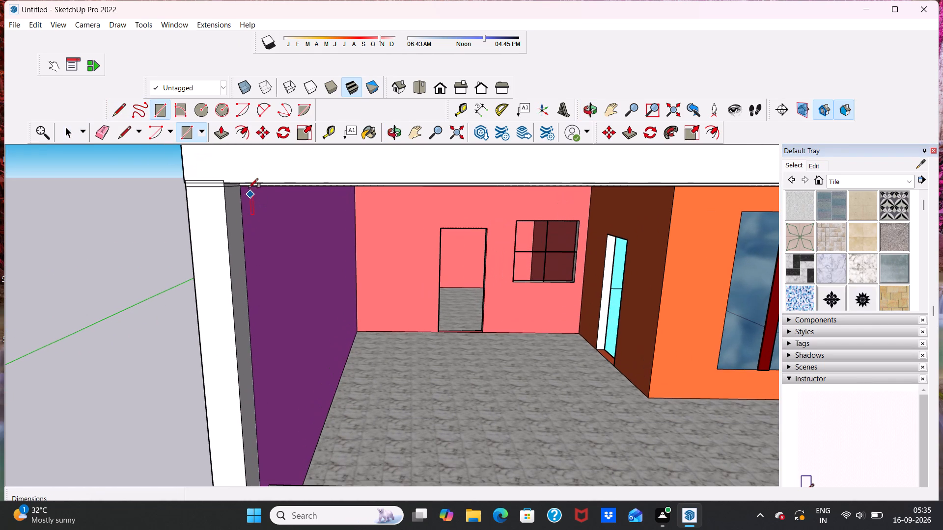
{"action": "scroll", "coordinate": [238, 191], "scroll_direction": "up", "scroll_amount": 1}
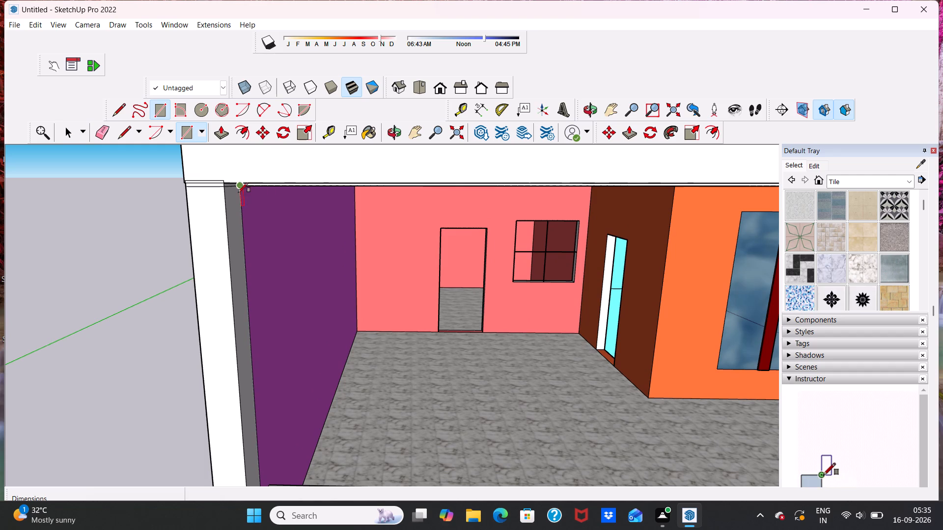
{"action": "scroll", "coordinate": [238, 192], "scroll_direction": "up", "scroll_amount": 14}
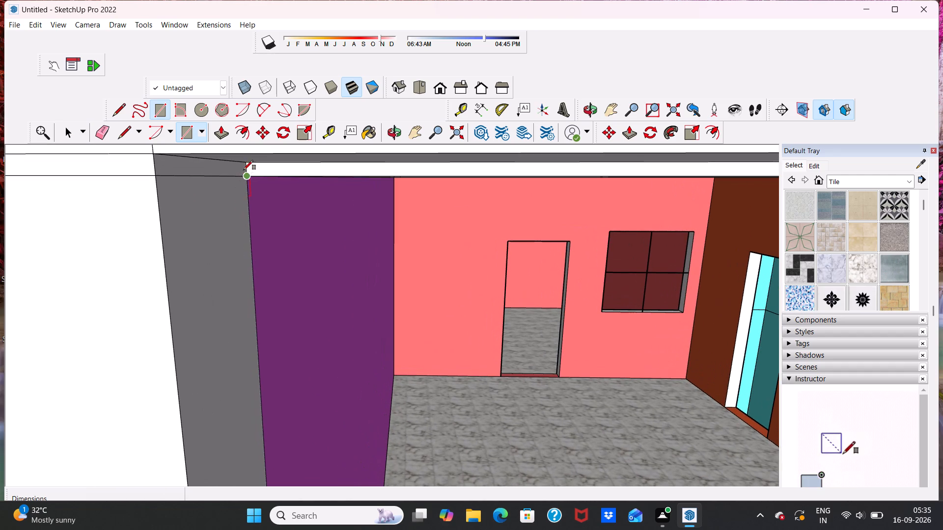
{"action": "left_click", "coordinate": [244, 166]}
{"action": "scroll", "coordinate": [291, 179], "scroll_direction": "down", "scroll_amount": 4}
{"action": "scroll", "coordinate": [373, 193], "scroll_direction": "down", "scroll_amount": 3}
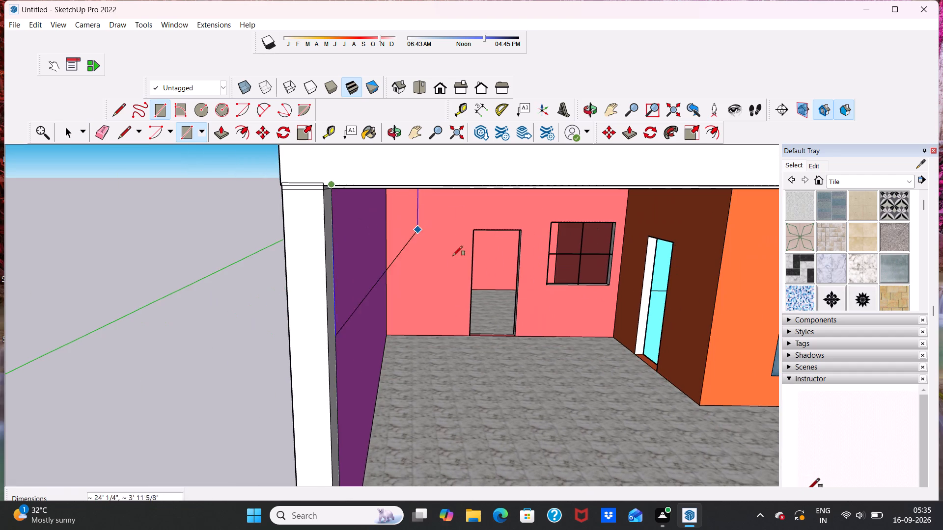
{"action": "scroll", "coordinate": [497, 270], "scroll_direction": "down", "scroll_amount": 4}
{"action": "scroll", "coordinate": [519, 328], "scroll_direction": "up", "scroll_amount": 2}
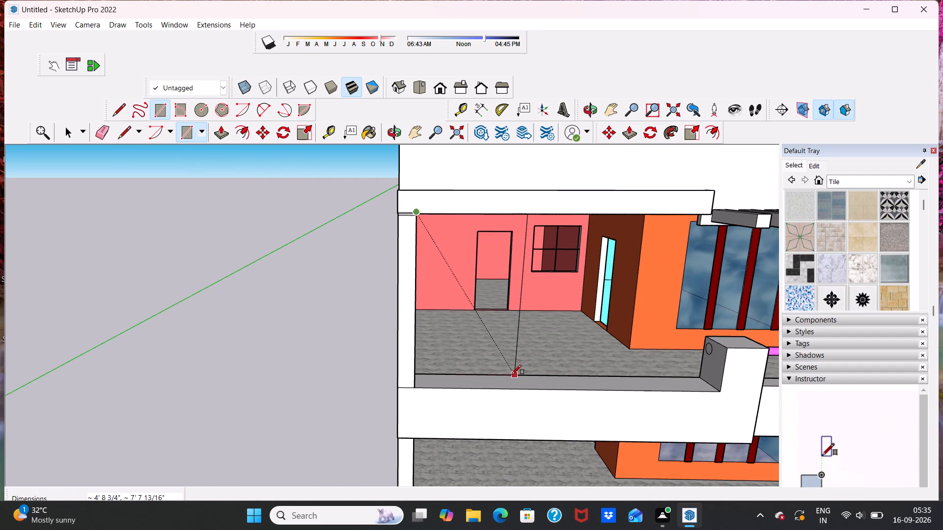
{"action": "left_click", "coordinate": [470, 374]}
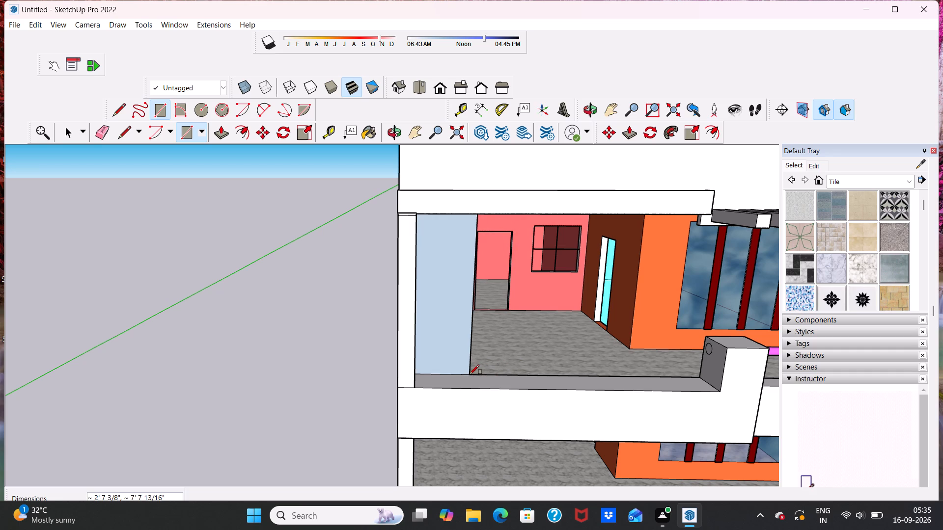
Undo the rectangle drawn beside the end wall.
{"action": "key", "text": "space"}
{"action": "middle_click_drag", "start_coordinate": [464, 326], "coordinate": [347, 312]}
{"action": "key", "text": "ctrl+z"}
Draw a vertical rectangle about 2' 9 1/16" wide and 7' 6 9/16" high from the end wall's outer front corner to the parapet's front edge.
{"action": "scroll", "coordinate": [288, 267], "scroll_direction": "up", "scroll_amount": 3}
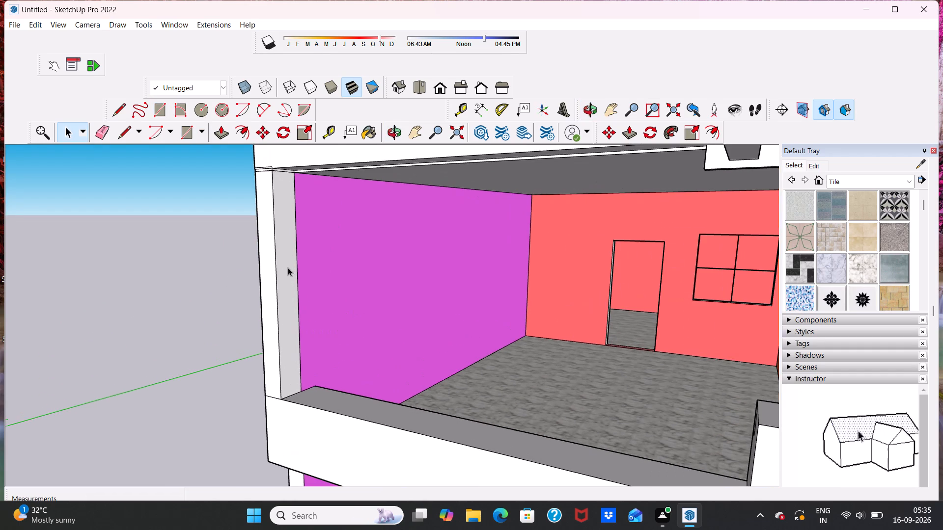
{"action": "middle_click_drag", "start_coordinate": [288, 267], "coordinate": [380, 251]}
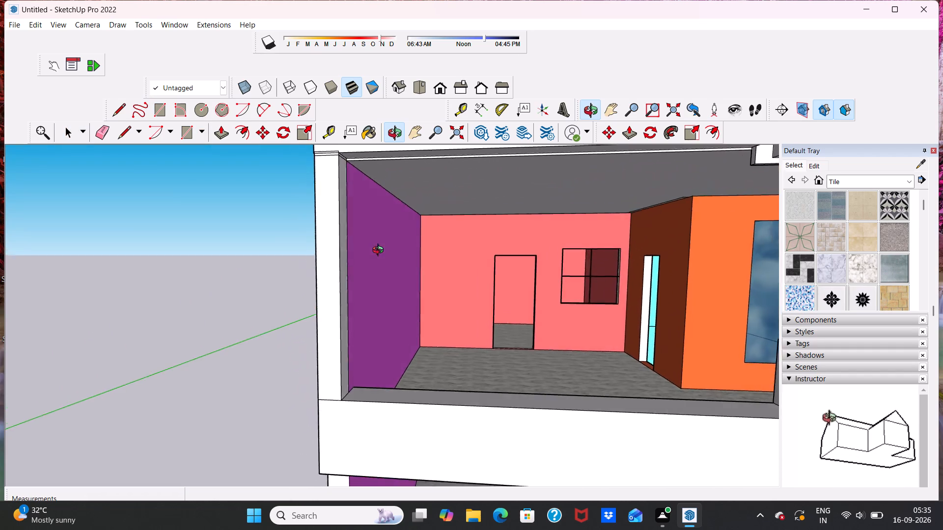
{"action": "middle_click_drag", "start_coordinate": [380, 251], "coordinate": [440, 247]}
{"action": "middle_click_drag", "start_coordinate": [418, 255], "coordinate": [367, 272]}
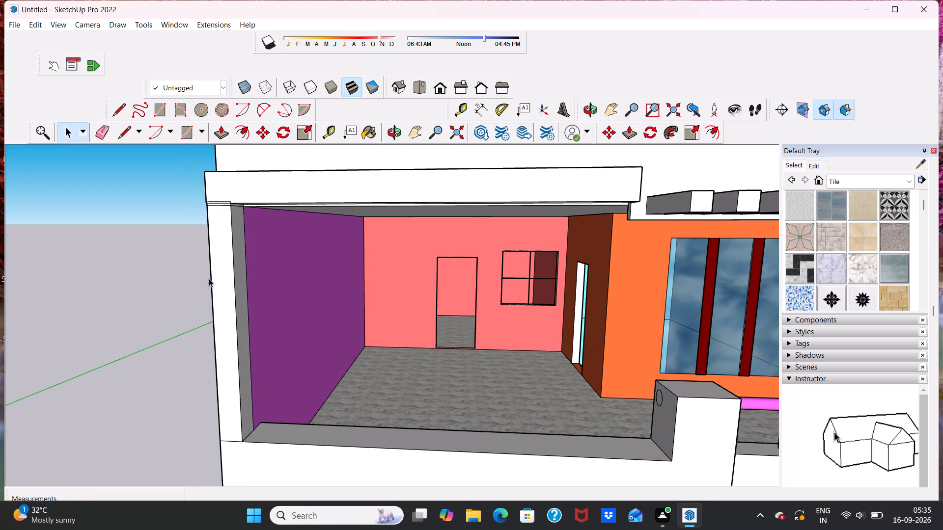
{"action": "left_click", "coordinate": [158, 111]}
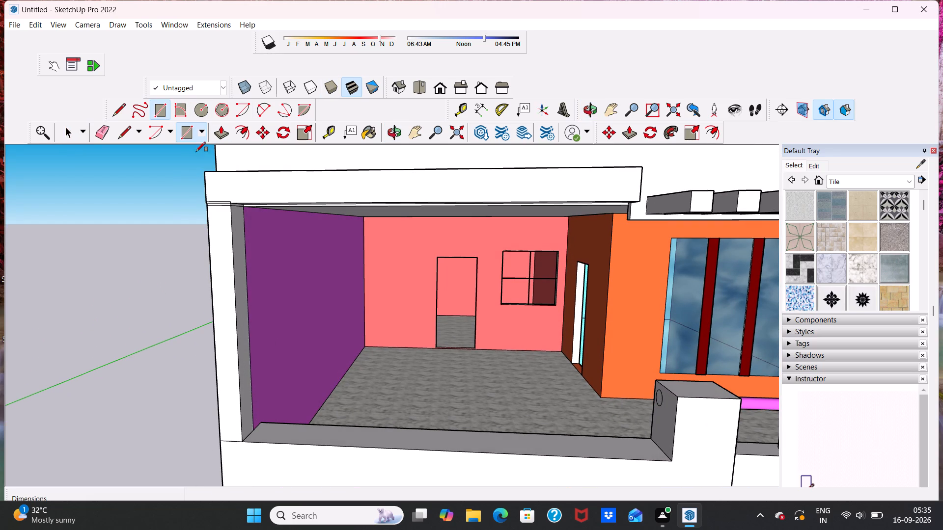
{"action": "left_click", "coordinate": [231, 205]}
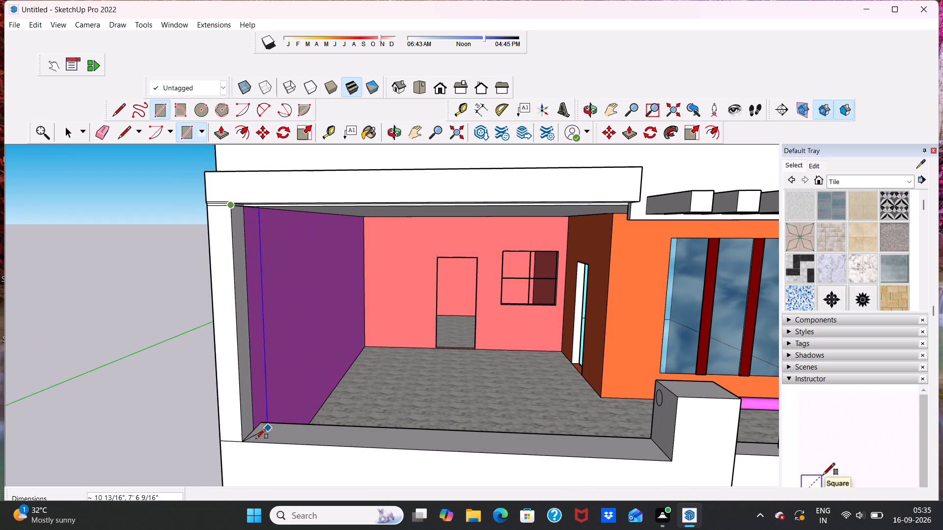
{"action": "left_click", "coordinate": [243, 443]}
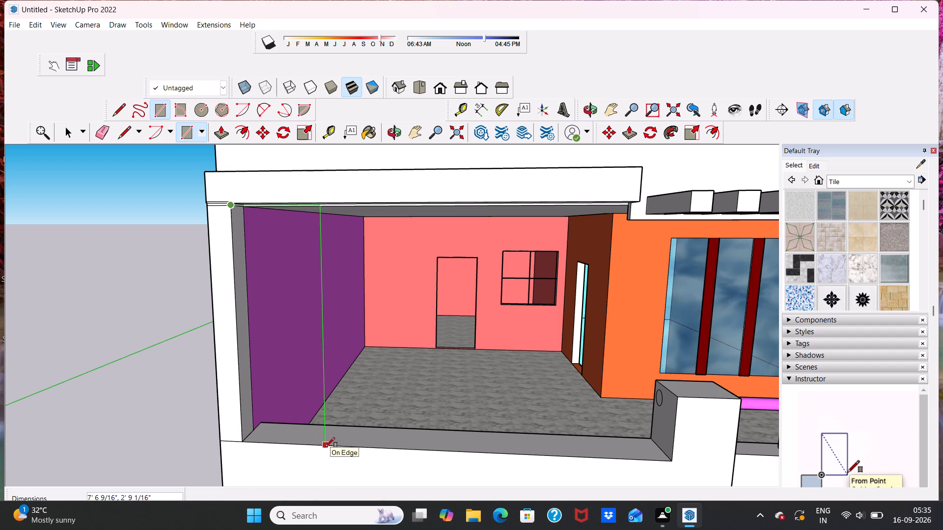
{"action": "left_click", "coordinate": [325, 447]}
{"action": "key", "text": "space"}
{"action": "middle_click_drag", "start_coordinate": [309, 399], "coordinate": [397, 359]}
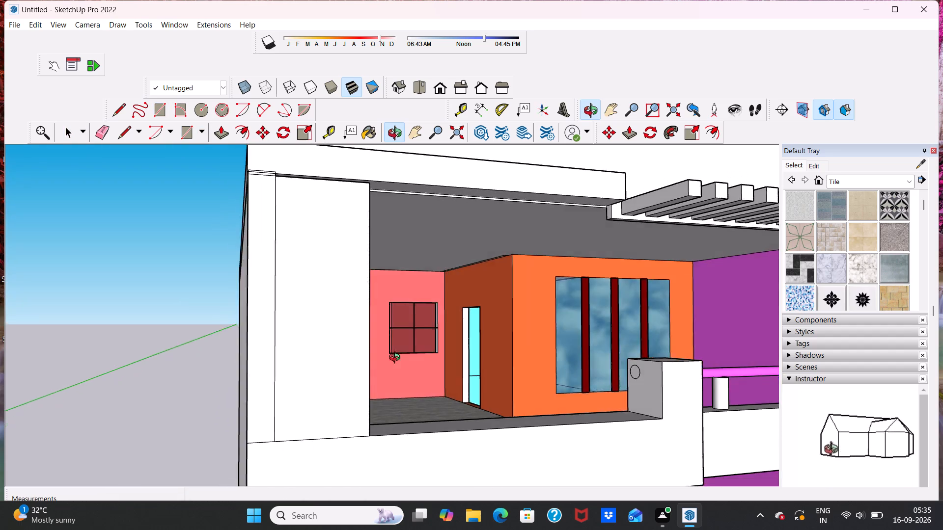
Copy the vertical line between the end wall and front panel across the panel at about 3 1/4" spacing, making 10 copies.
{"action": "middle_click_drag", "start_coordinate": [397, 359], "coordinate": [414, 327]}
{"action": "middle_click_drag", "start_coordinate": [393, 302], "coordinate": [346, 334]}
{"action": "key", "text": "space"}
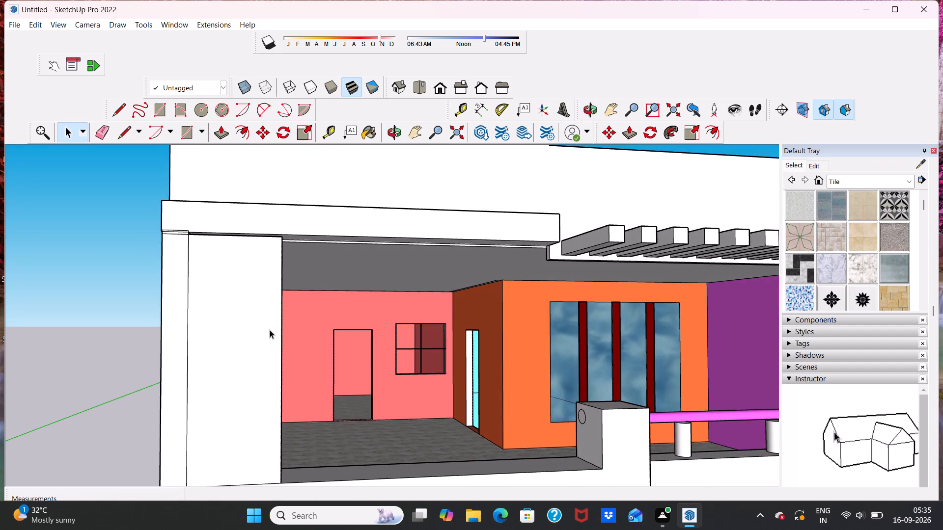
{"action": "scroll", "coordinate": [268, 288], "scroll_direction": "down", "scroll_amount": 5}
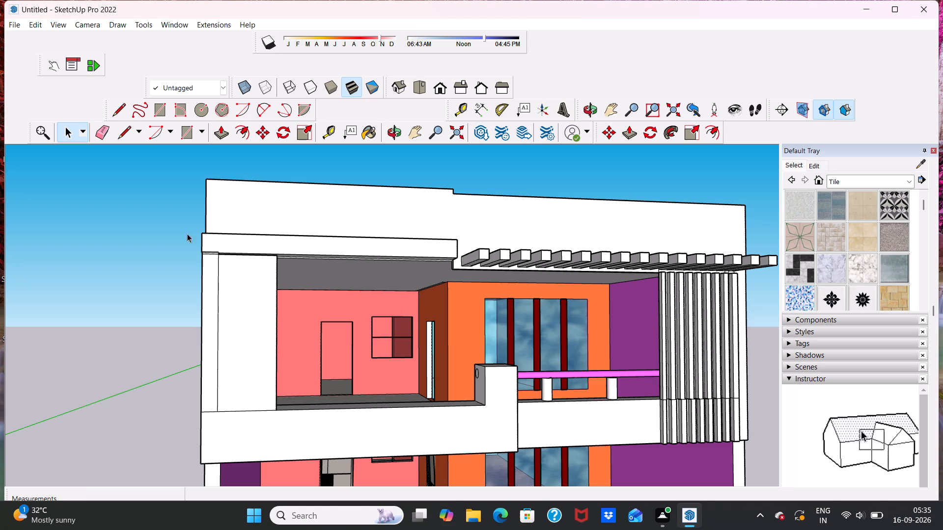
{"action": "left_click", "coordinate": [127, 132]}
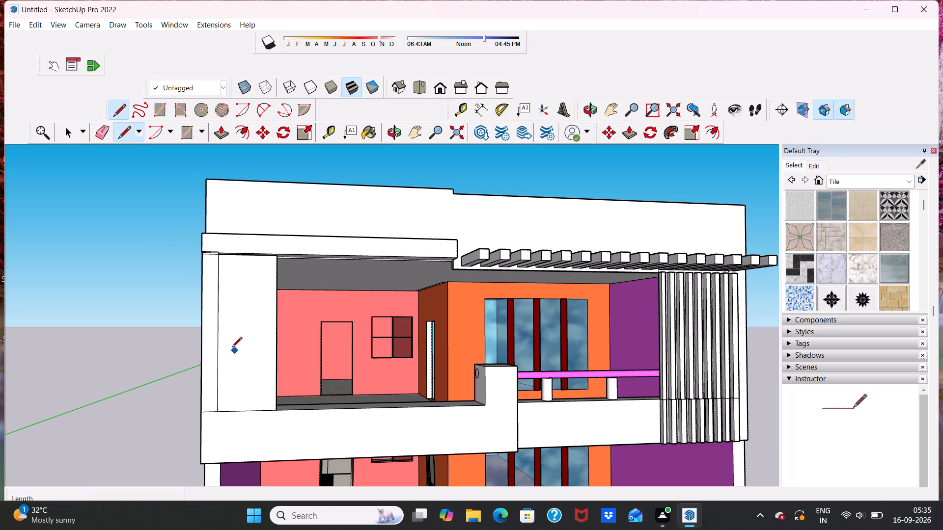
{"action": "key", "text": "space"}
{"action": "left_click", "coordinate": [218, 333]}
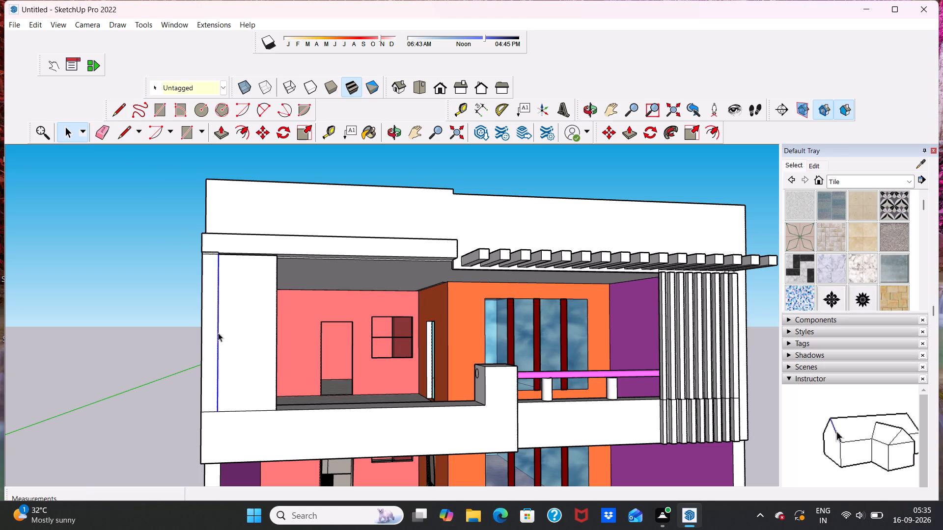
{"action": "left_click", "coordinate": [258, 125]}
{"action": "left_click", "coordinate": [219, 287]}
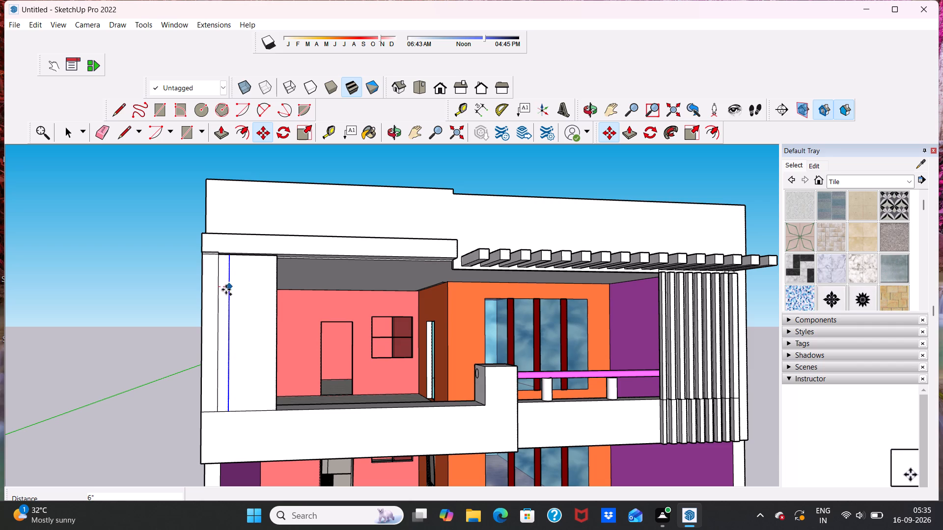
{"action": "scroll", "coordinate": [228, 289], "scroll_direction": "up", "scroll_amount": 7}
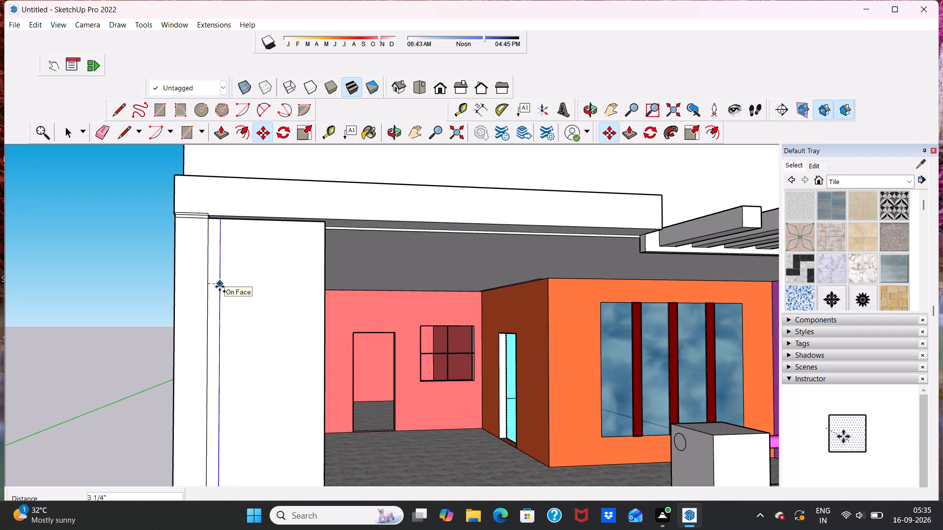
{"action": "left_click", "coordinate": [220, 287]}
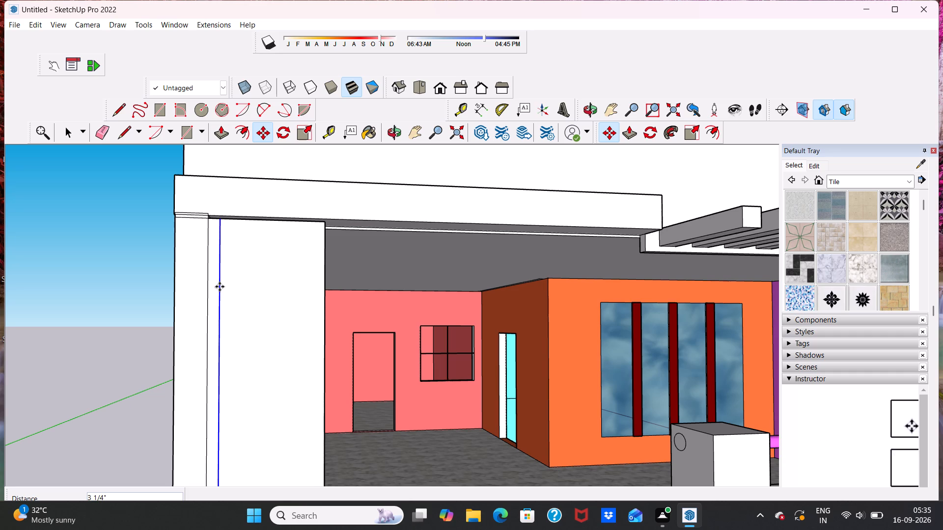
{"action": "key", "text": "shift+asterisk"}
{"action": "type", "text": "10"}
{"action": "key", "text": "Return"}
{"action": "key", "text": "space"}
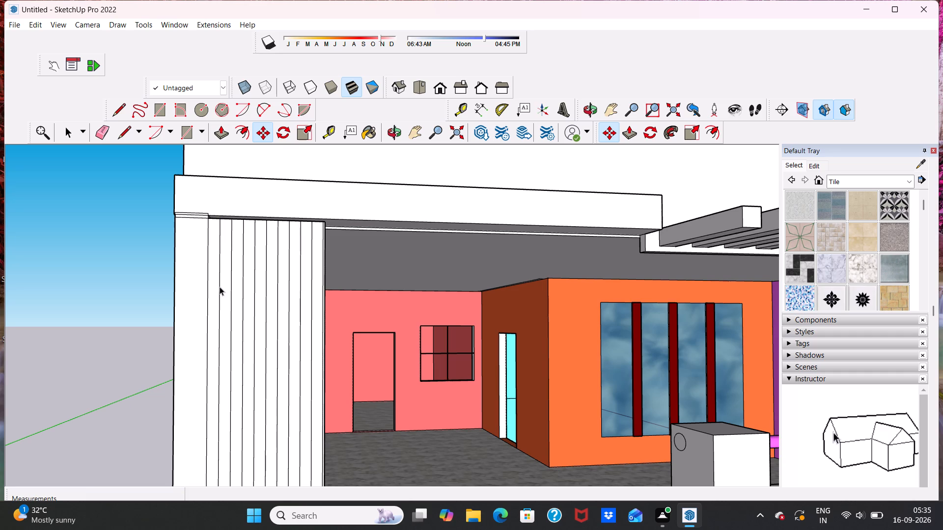
Push/Pull the panel's first narrow strip, next to the end wall, outward by 3".
{"action": "scroll", "coordinate": [225, 262], "scroll_direction": "down", "scroll_amount": 5}
{"action": "middle_click_drag", "start_coordinate": [254, 260], "coordinate": [228, 323]}
{"action": "scroll", "coordinate": [238, 315], "scroll_direction": "up", "scroll_amount": 1}
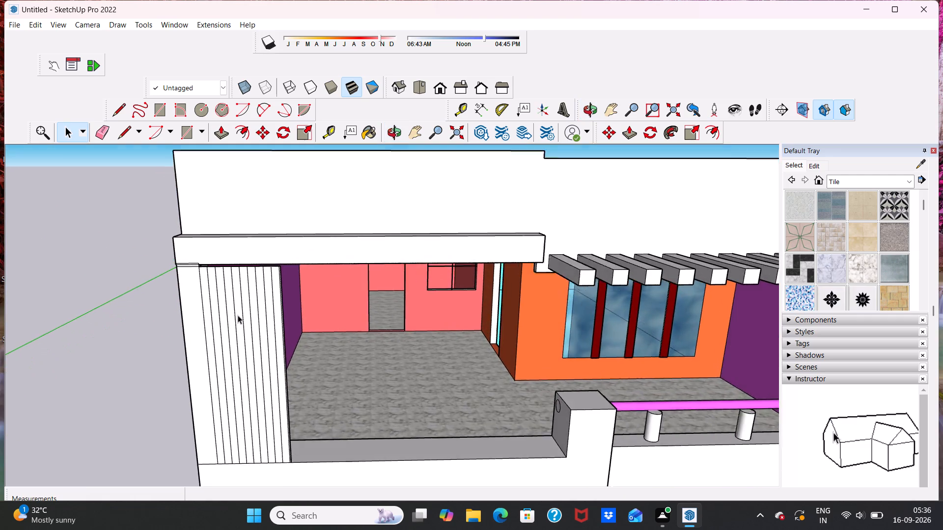
{"action": "scroll", "coordinate": [238, 315], "scroll_direction": "up", "scroll_amount": 2}
{"action": "left_click", "coordinate": [195, 281]}
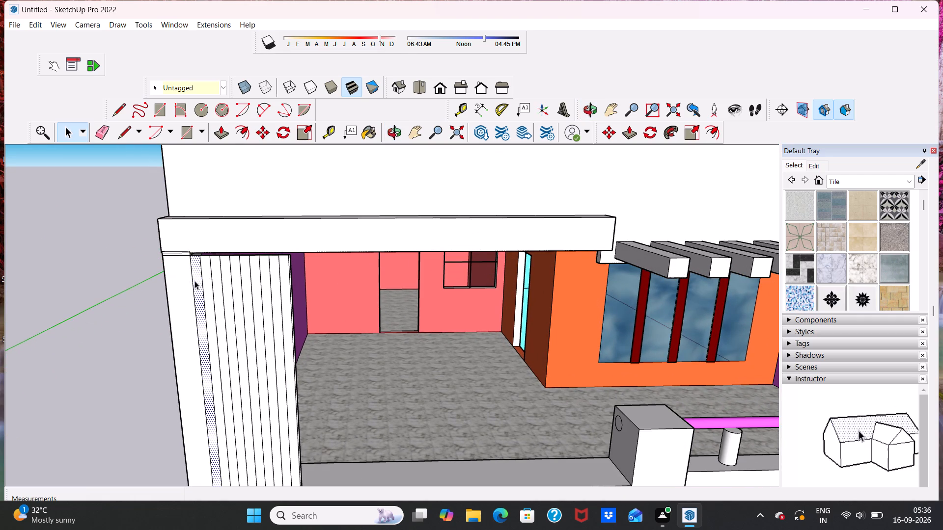
{"action": "left_click", "coordinate": [221, 132]}
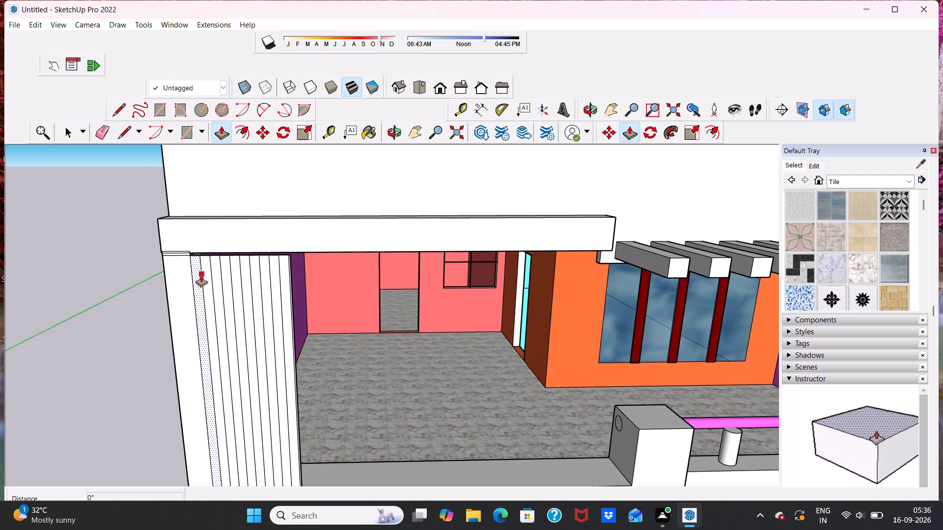
{"action": "left_click", "coordinate": [196, 278]}
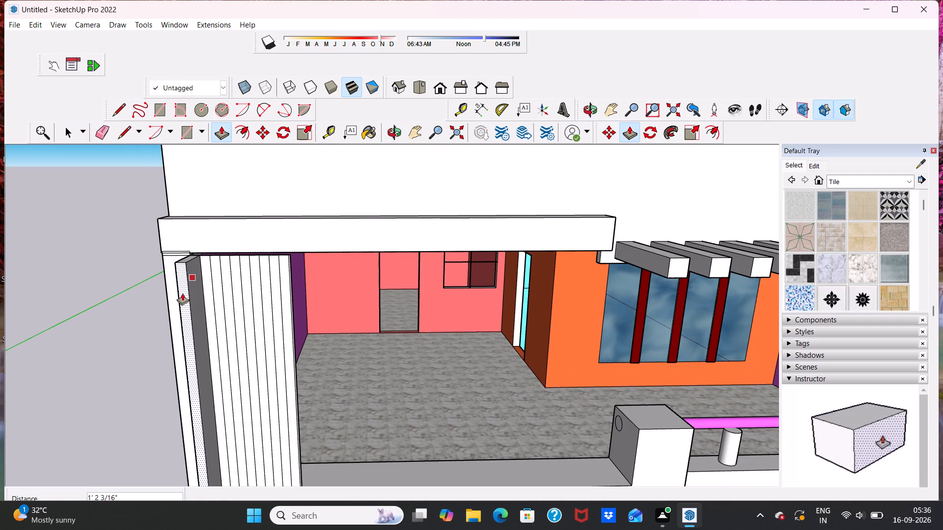
{"action": "key", "text": "3"}
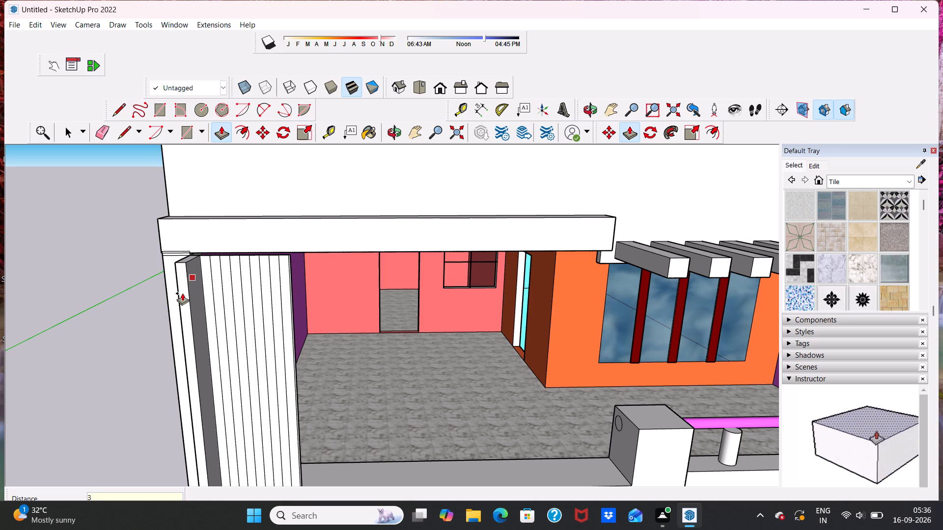
{"action": "key", "text": "shift+quotedbl"}
{"action": "key", "text": "Return"}
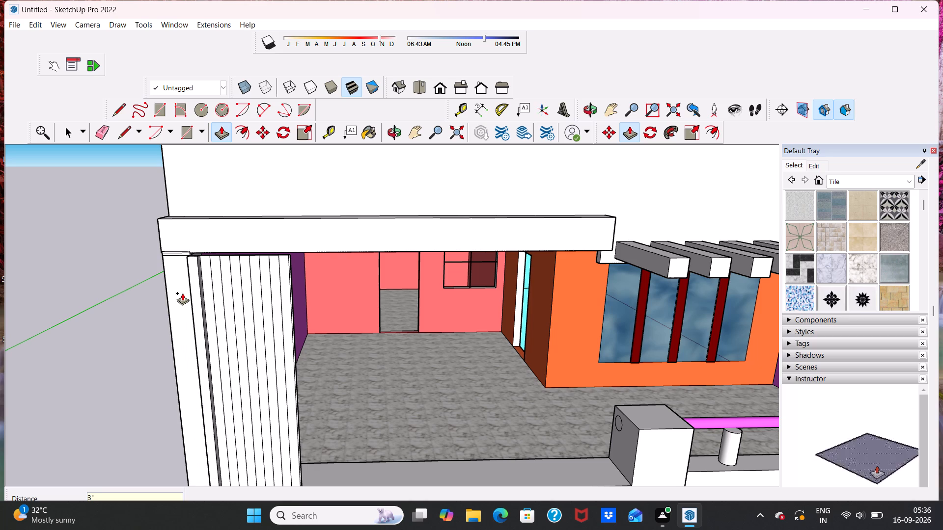
Push/Pull the panel's third strip outward 3", flush with the first raised strip, leaving the second strip recessed.
{"action": "scroll", "coordinate": [160, 313], "scroll_direction": "up", "scroll_amount": 9}
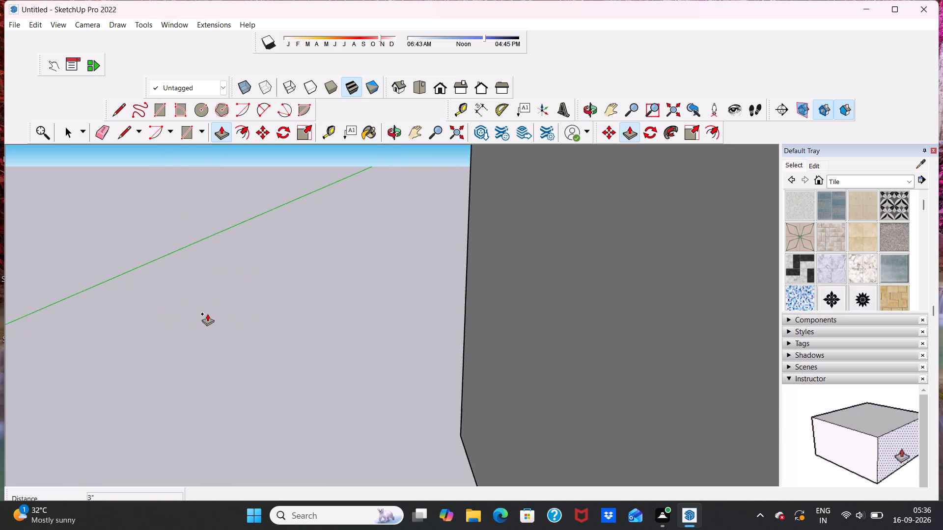
{"action": "scroll", "coordinate": [184, 313], "scroll_direction": "down", "scroll_amount": 19}
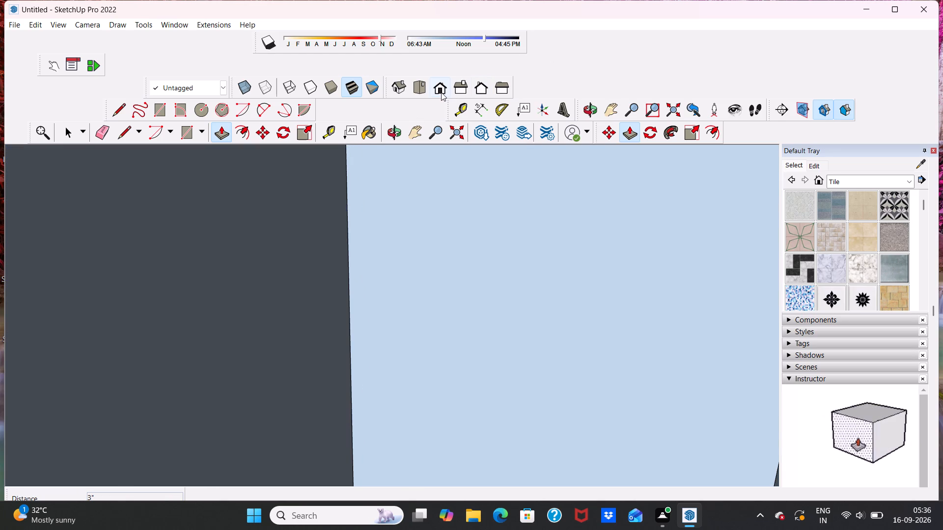
{"action": "left_click", "coordinate": [441, 92]}
{"action": "scroll", "coordinate": [424, 151], "scroll_direction": "down", "scroll_amount": 14}
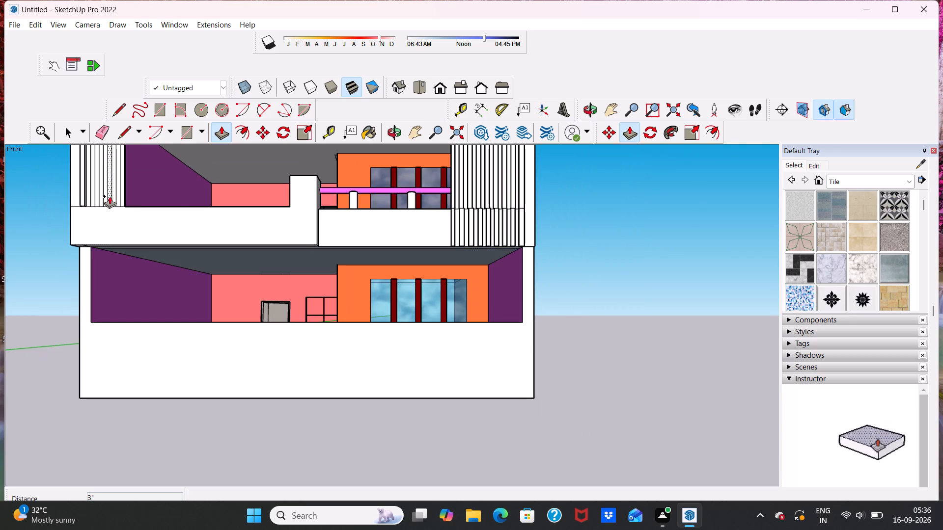
{"action": "scroll", "coordinate": [106, 190], "scroll_direction": "up", "scroll_amount": 5}
{"action": "scroll", "coordinate": [154, 278], "scroll_direction": "down", "scroll_amount": 10}
{"action": "scroll", "coordinate": [77, 163], "scroll_direction": "up", "scroll_amount": 11}
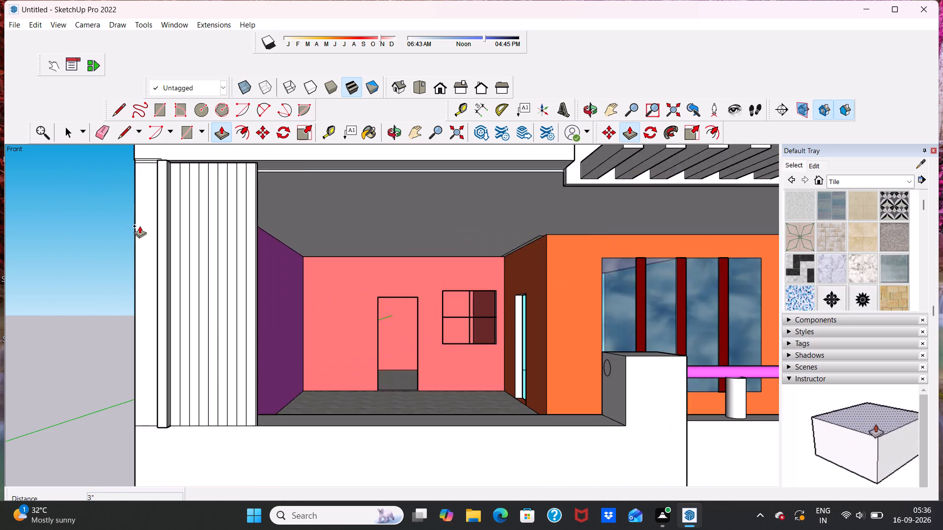
{"action": "left_click", "coordinate": [186, 235]}
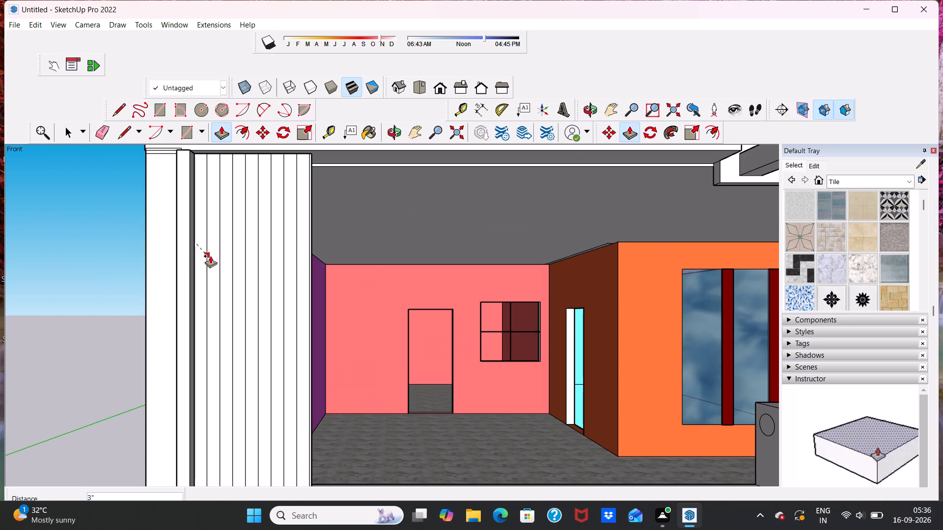
{"action": "key", "text": "space"}
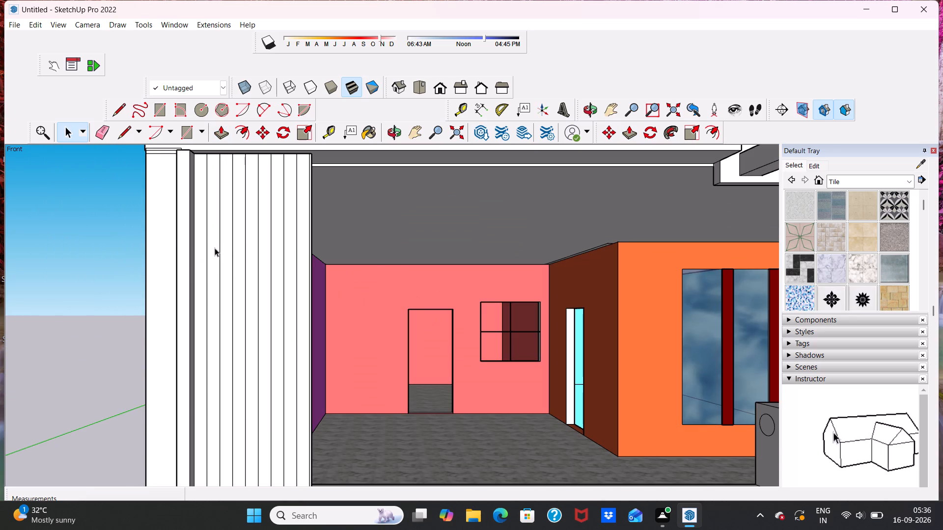
{"action": "left_click", "coordinate": [211, 250]}
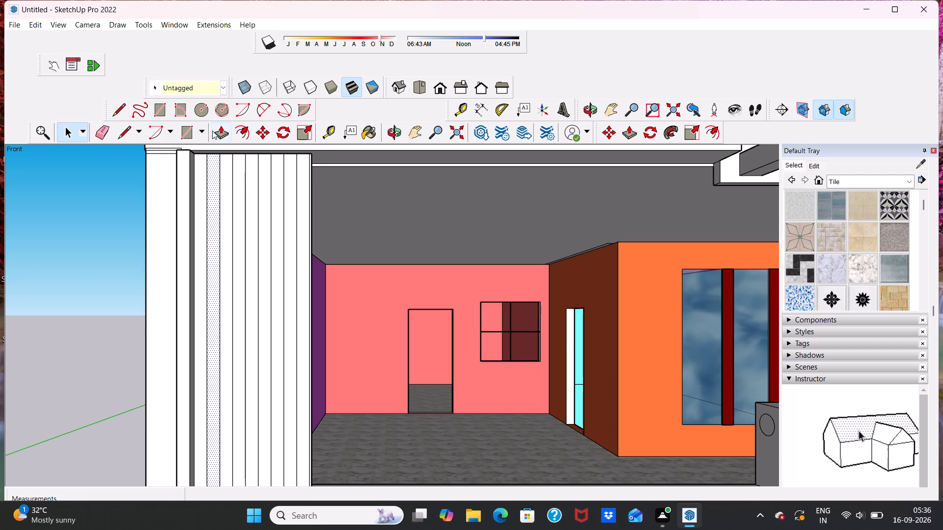
{"action": "left_click", "coordinate": [221, 134]}
{"action": "left_click", "coordinate": [212, 226]}
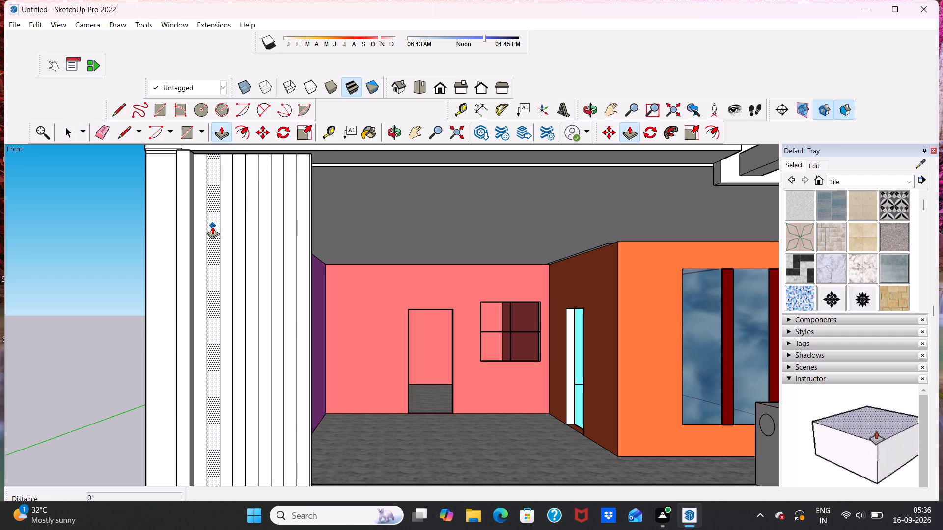
{"action": "left_click", "coordinate": [182, 239]}
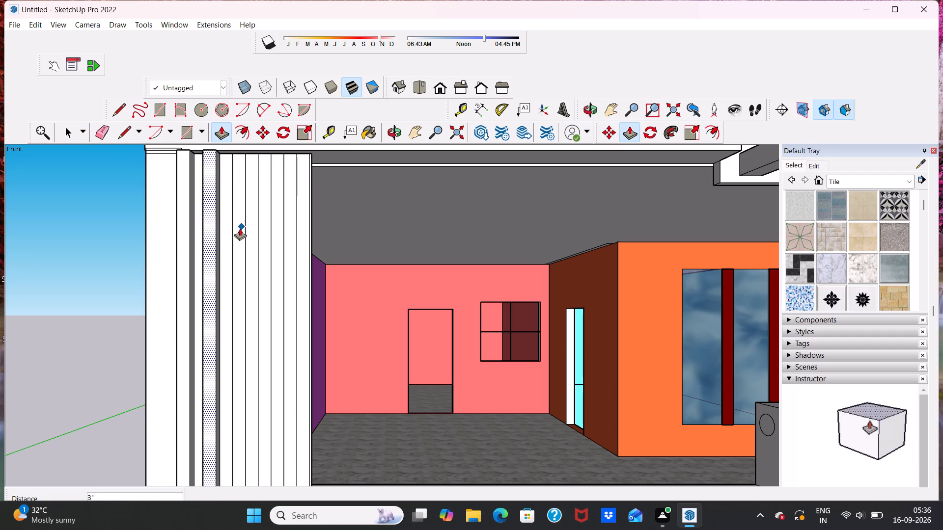
Push/Pull the panel's fifth and seventh strips outward 3" each, flush with the raised strips beside them.
{"action": "left_click", "coordinate": [238, 228]}
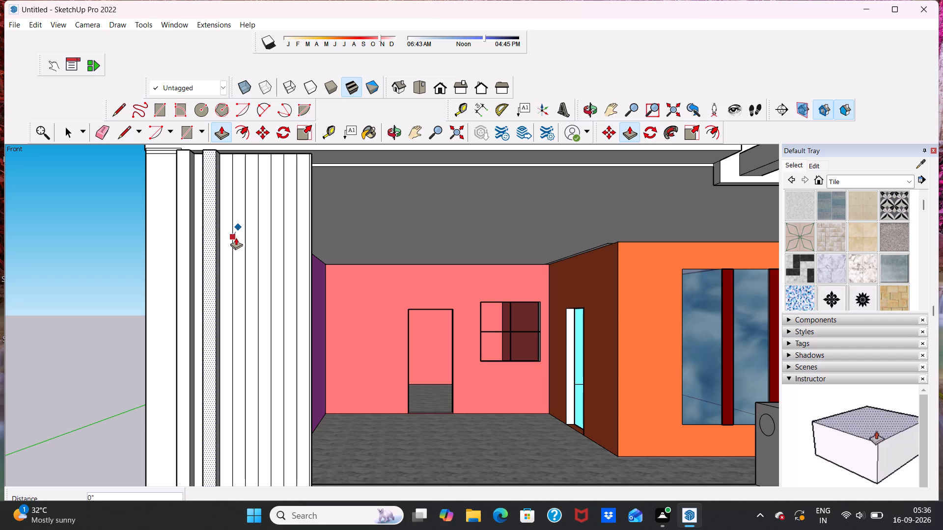
{"action": "key", "text": "space"}
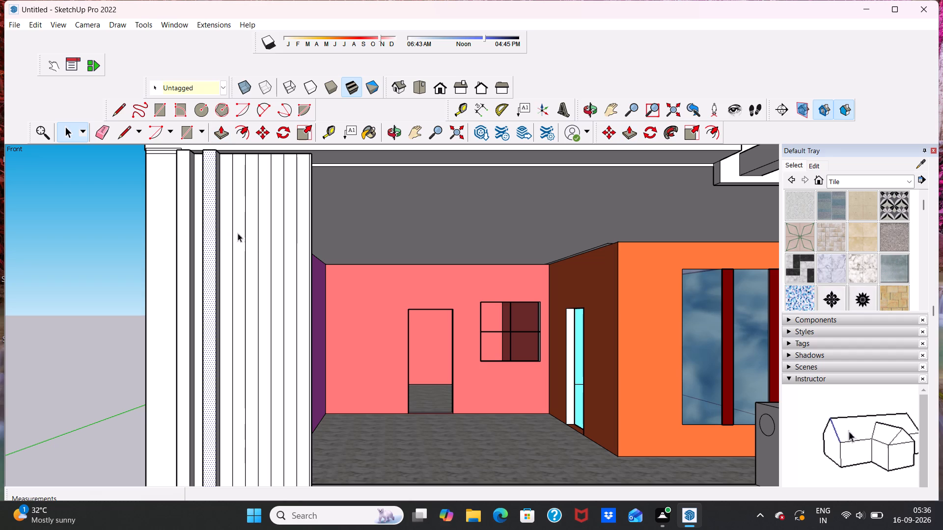
{"action": "left_click", "coordinate": [235, 235]}
{"action": "left_click", "coordinate": [218, 136]}
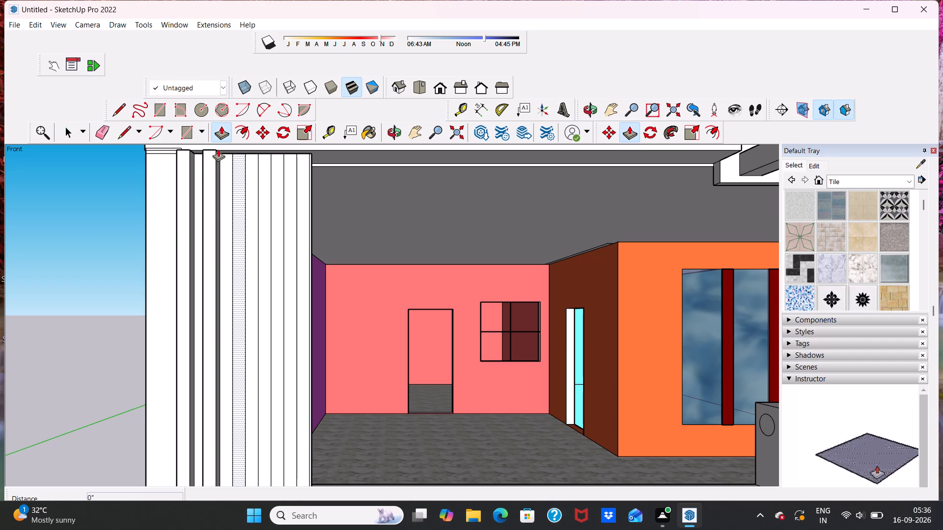
{"action": "left_click", "coordinate": [238, 218]}
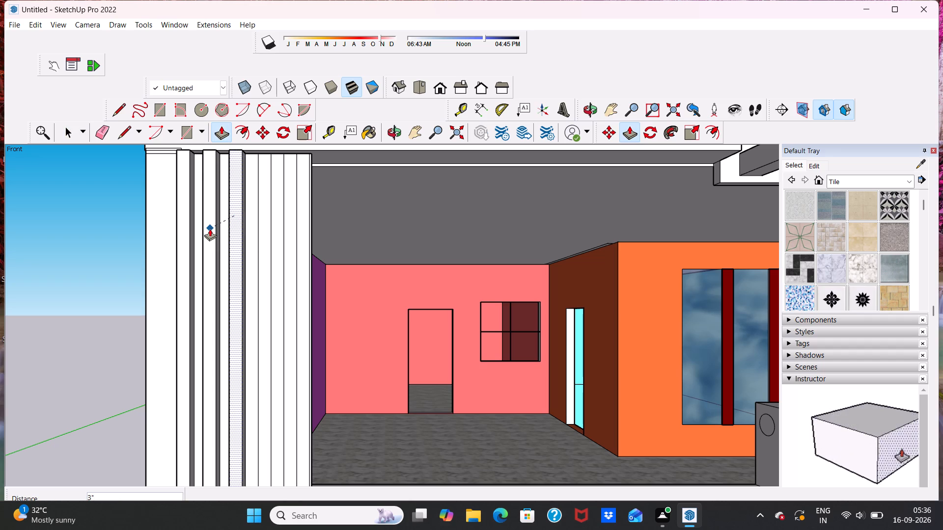
{"action": "left_click", "coordinate": [210, 229]}
{"action": "key", "text": "space"}
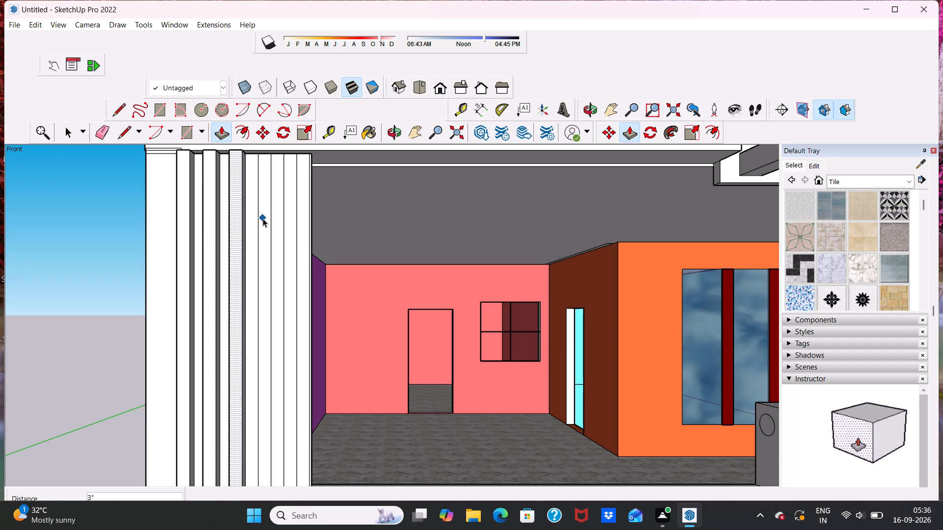
{"action": "left_click", "coordinate": [263, 218]}
{"action": "left_click", "coordinate": [218, 127]}
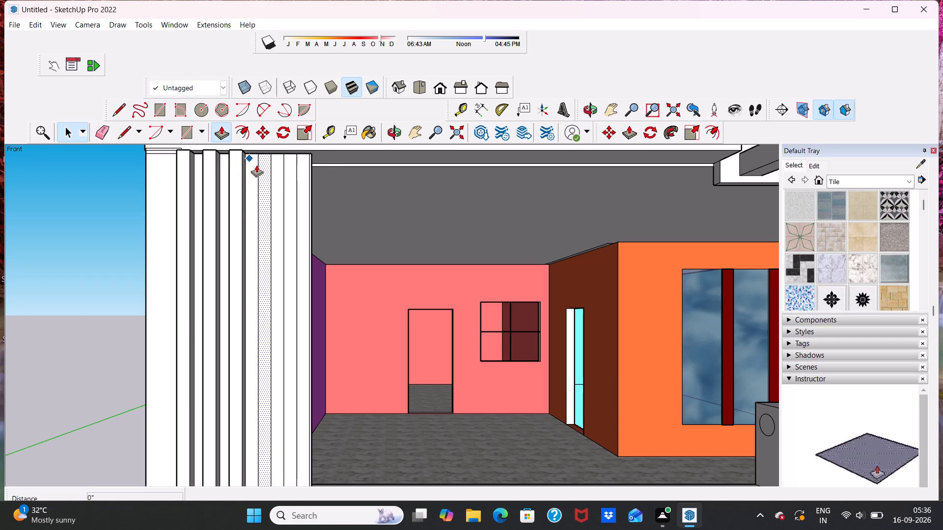
{"action": "left_click", "coordinate": [267, 205]}
{"action": "left_click", "coordinate": [242, 218]}
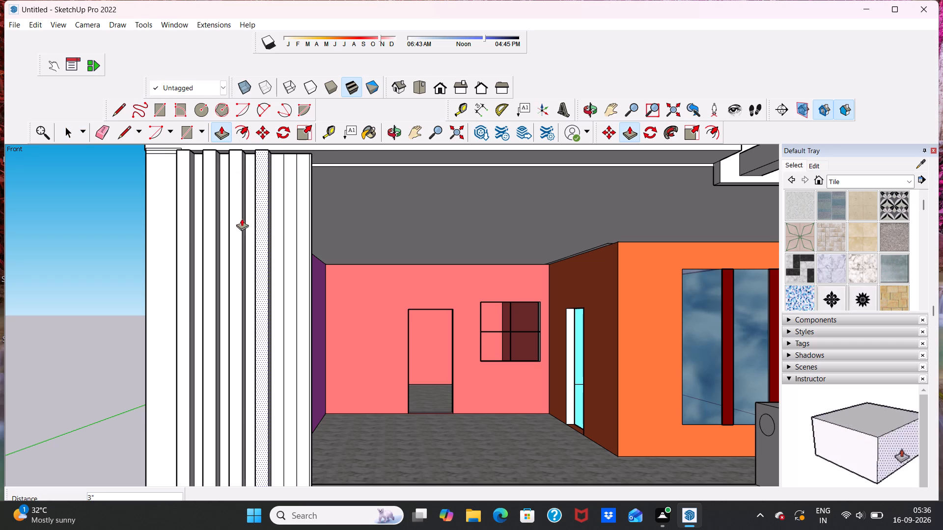
Push/Pull the front panel's ninth narrow strip outward 3", flush with the other raised strips.
{"action": "left_click", "coordinate": [290, 217]}
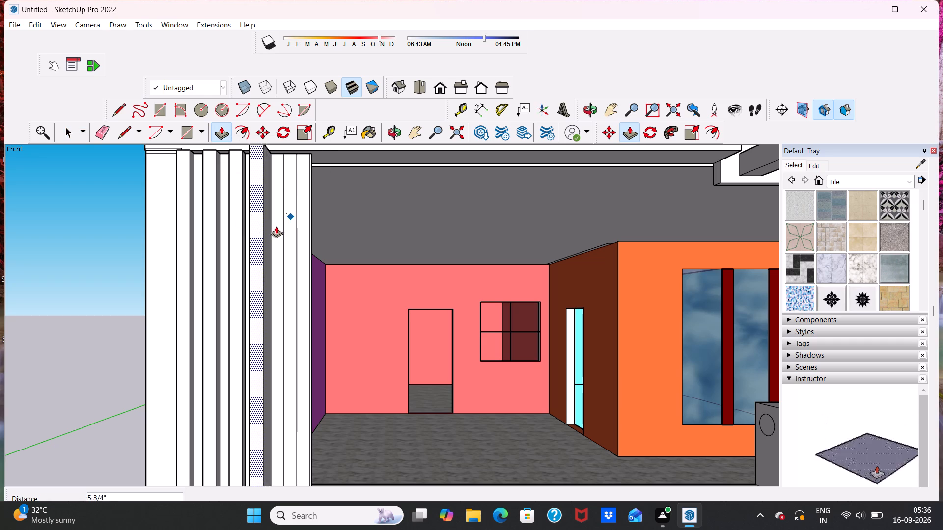
{"action": "key", "text": "space"}
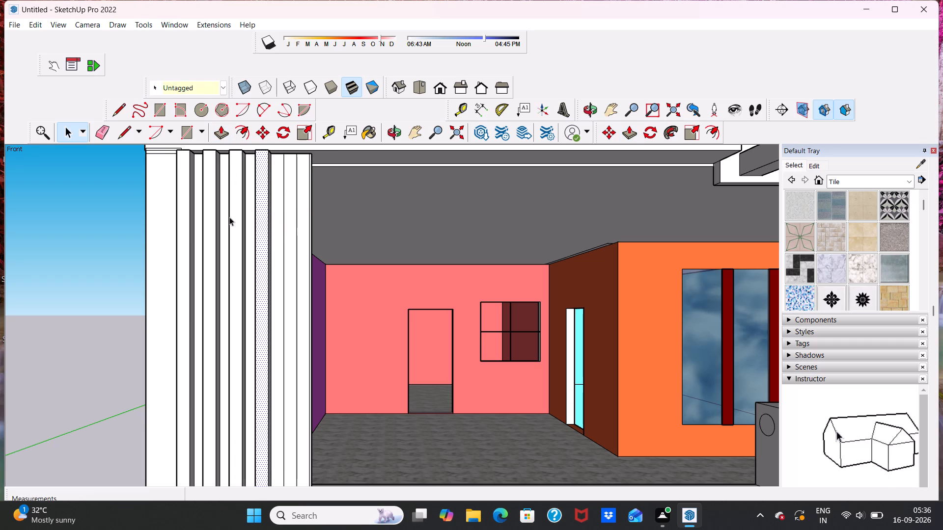
{"action": "middle_click_drag", "start_coordinate": [256, 178], "coordinate": [286, 222]}
{"action": "left_click", "coordinate": [289, 205]}
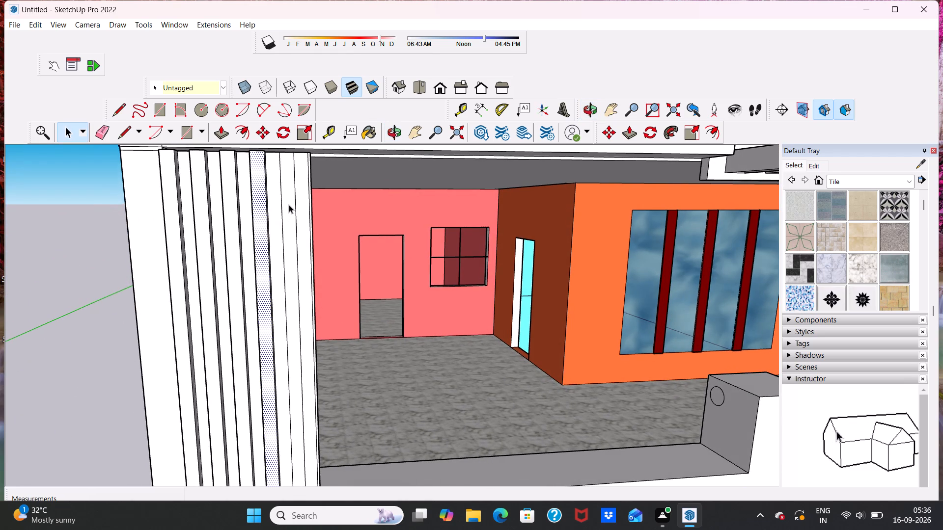
{"action": "left_click", "coordinate": [222, 129]}
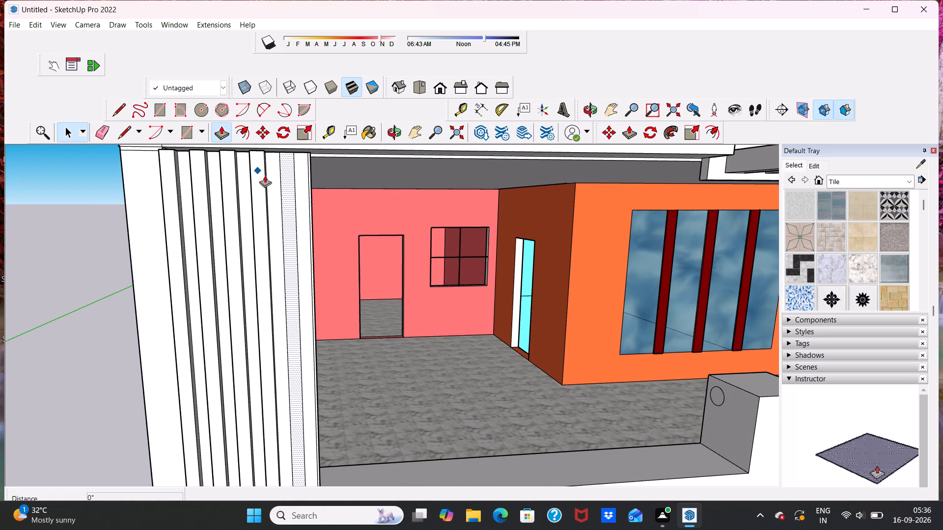
{"action": "left_click", "coordinate": [289, 206]}
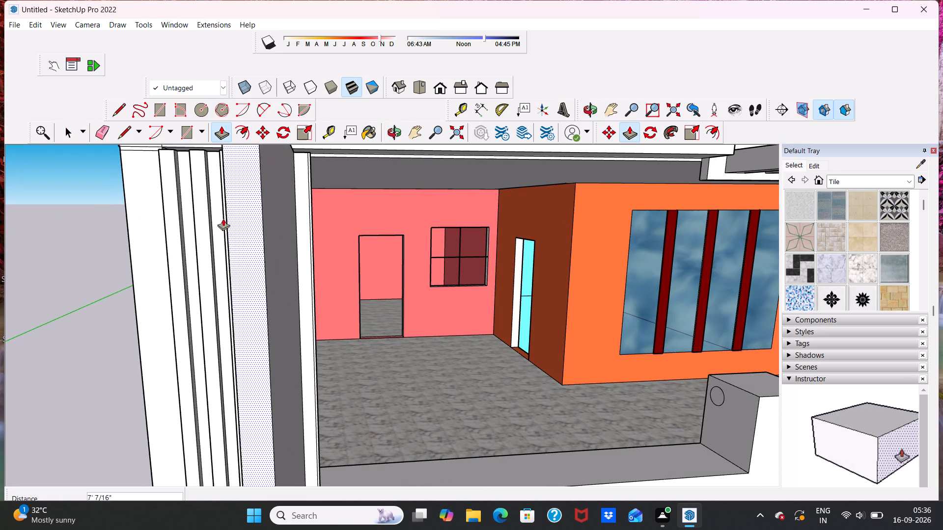
{"action": "scroll", "coordinate": [205, 216], "scroll_direction": "down", "scroll_amount": 2}
{"action": "middle_click_drag", "start_coordinate": [210, 216], "coordinate": [331, 217]}
{"action": "scroll", "coordinate": [177, 203], "scroll_direction": "down", "scroll_amount": 1}
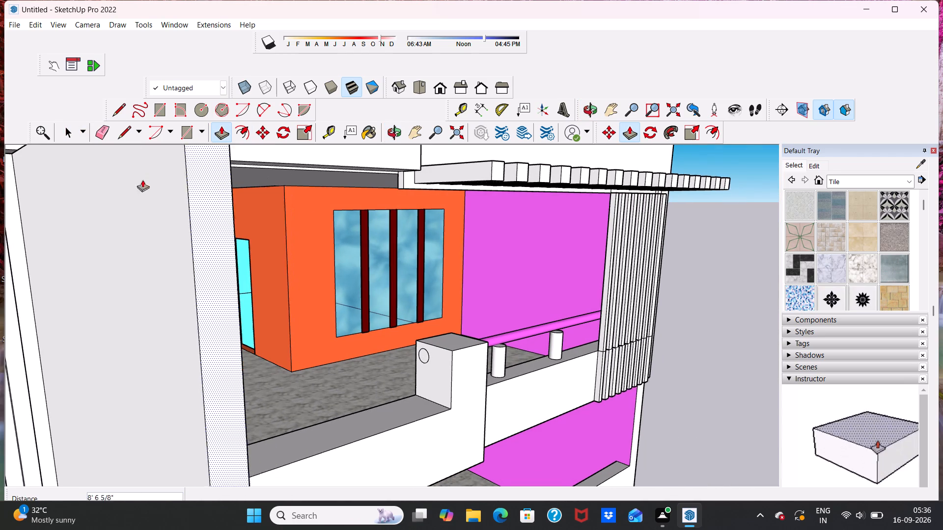
{"action": "scroll", "coordinate": [80, 204], "scroll_direction": "down", "scroll_amount": 1}
{"action": "left_click", "coordinate": [12, 252]}
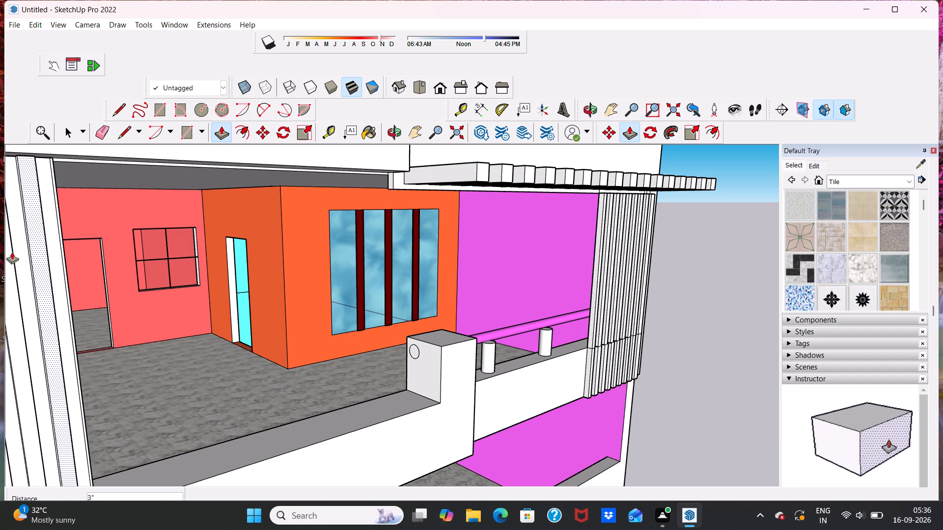
{"action": "scroll", "coordinate": [80, 208], "scroll_direction": "down", "scroll_amount": 1}
{"action": "middle_click_drag", "start_coordinate": [80, 208], "coordinate": [24, 240]}
{"action": "scroll", "coordinate": [66, 173], "scroll_direction": "down", "scroll_amount": 5}
{"action": "key", "text": "space"}
Examine the finned wall panel and the whole front facade from several angles.
{"action": "middle_click_drag", "start_coordinate": [54, 222], "coordinate": [112, 174]}
{"action": "scroll", "coordinate": [102, 160], "scroll_direction": "down", "scroll_amount": 4}
{"action": "middle_click_drag", "start_coordinate": [131, 194], "coordinate": [47, 239]}
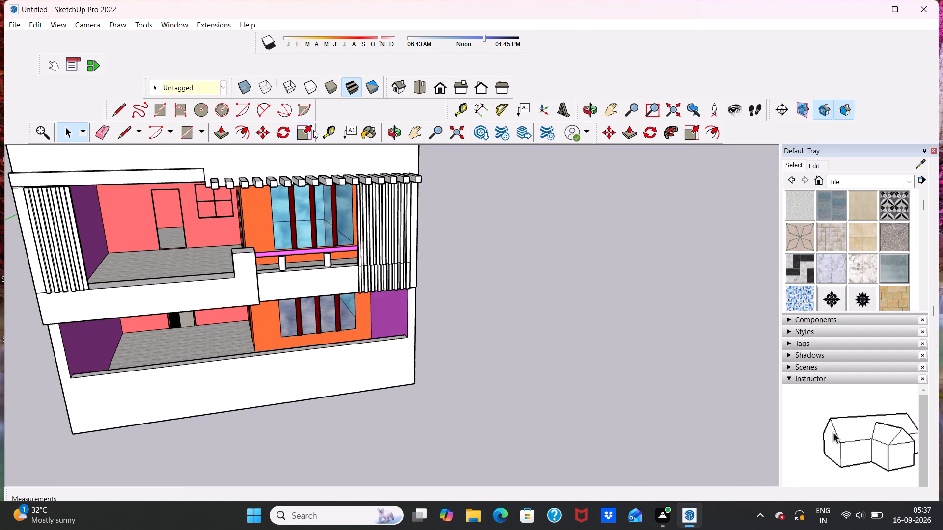
{"action": "left_click", "coordinate": [437, 82]}
{"action": "middle_click_drag", "start_coordinate": [321, 268], "coordinate": [304, 316]}
{"action": "scroll", "coordinate": [329, 290], "scroll_direction": "down", "scroll_amount": 5}
{"action": "middle_click_drag", "start_coordinate": [369, 288], "coordinate": [335, 319]}
{"action": "scroll", "coordinate": [312, 298], "scroll_direction": "up", "scroll_amount": 4}
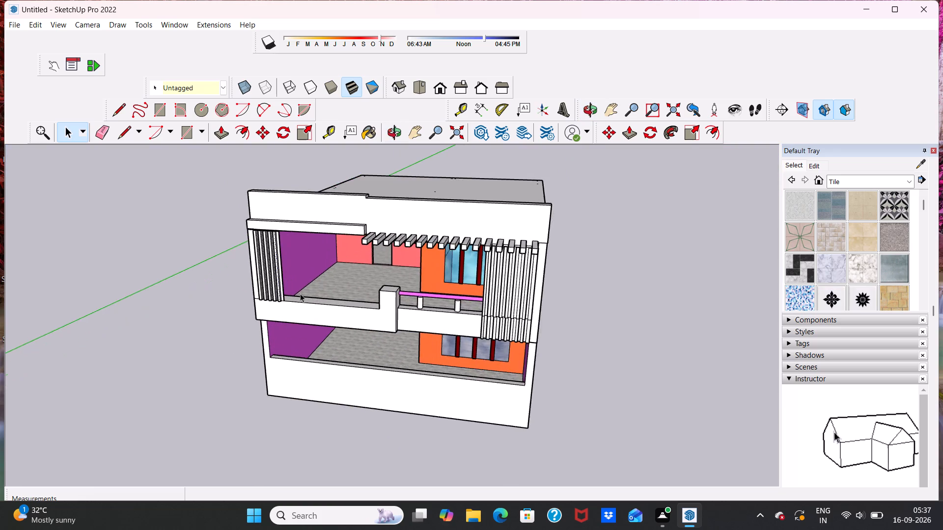
{"action": "scroll", "coordinate": [270, 282], "scroll_direction": "up", "scroll_amount": 3}
{"action": "scroll", "coordinate": [330, 283], "scroll_direction": "down", "scroll_amount": 3}
{"action": "middle_click_drag", "start_coordinate": [340, 285], "coordinate": [225, 318]}
Push/Pull the circle on the balcony pillar's side face by 13' 6 1/4" to the end wall, forming a second handrail.
{"action": "scroll", "coordinate": [305, 278], "scroll_direction": "up", "scroll_amount": 3}
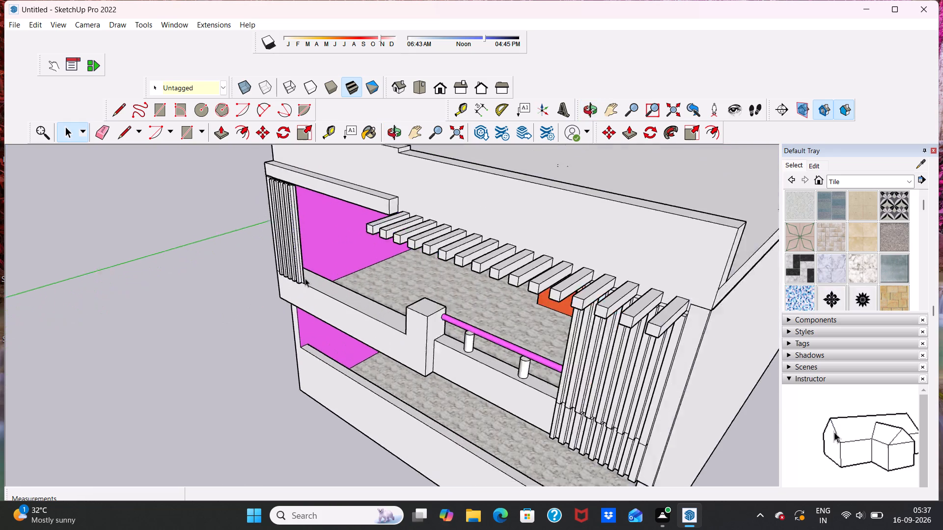
{"action": "scroll", "coordinate": [305, 278], "scroll_direction": "up", "scroll_amount": 10}
{"action": "middle_click_drag", "start_coordinate": [309, 269], "coordinate": [415, 280]}
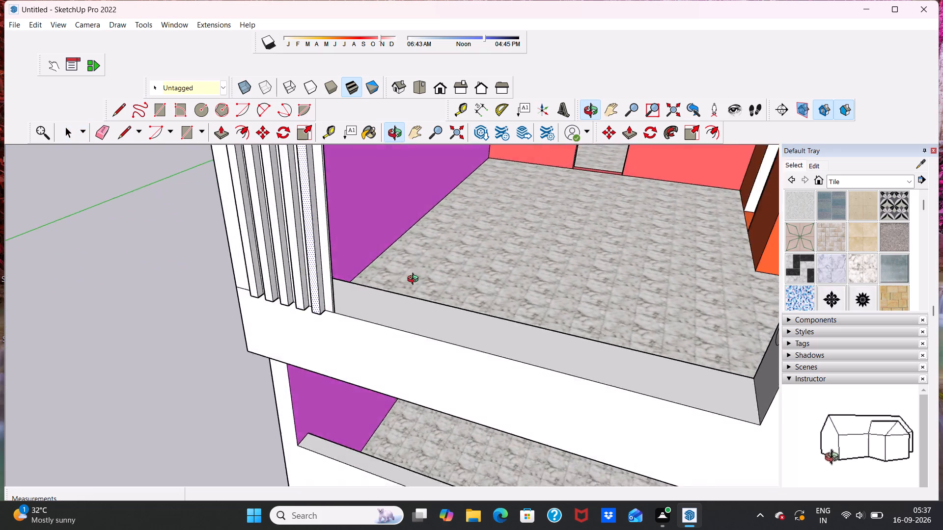
{"action": "middle_click_drag", "start_coordinate": [415, 280], "coordinate": [519, 271]}
{"action": "scroll", "coordinate": [693, 213], "scroll_direction": "up", "scroll_amount": 1}
{"action": "left_click", "coordinate": [734, 221]}
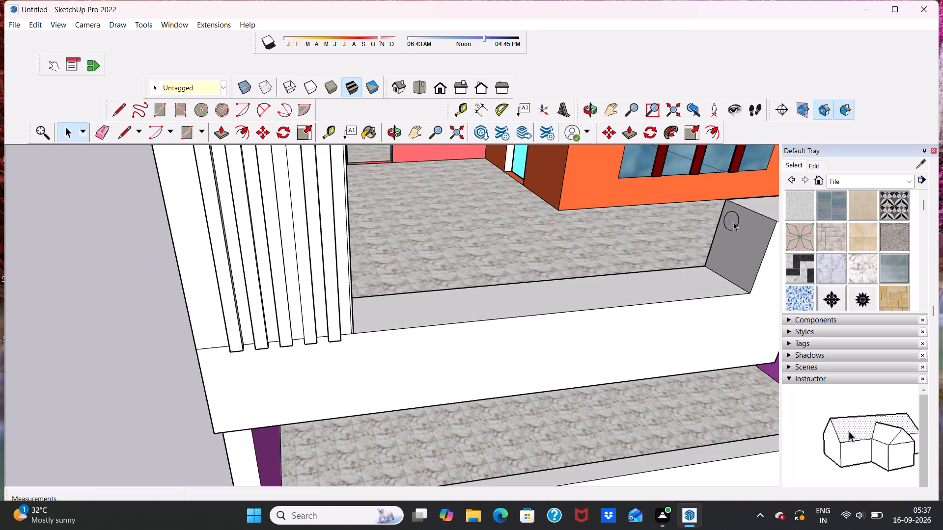
{"action": "left_click", "coordinate": [222, 128]}
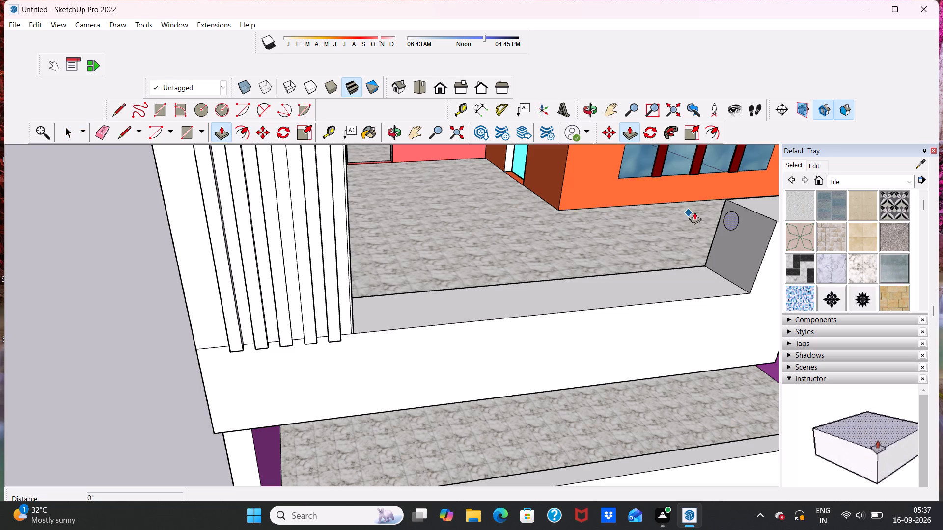
{"action": "left_click", "coordinate": [728, 214]}
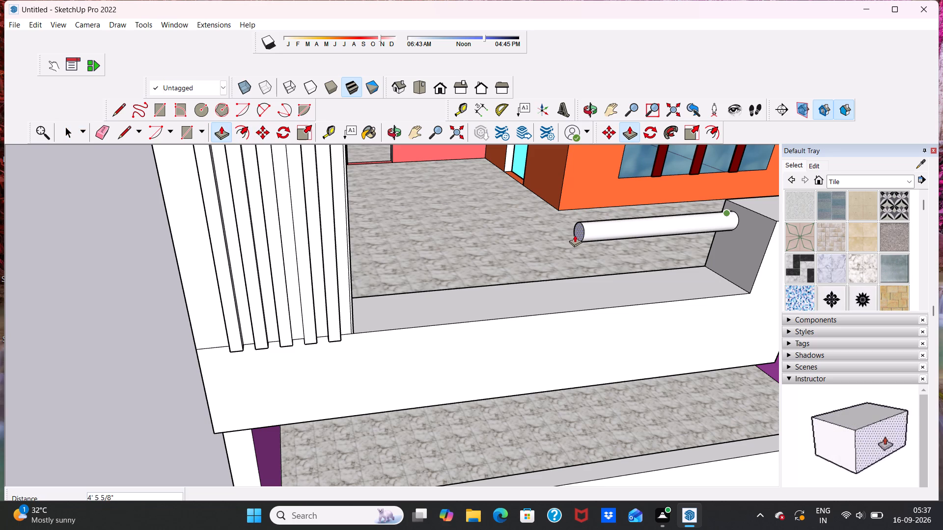
{"action": "scroll", "coordinate": [478, 237], "scroll_direction": "down", "scroll_amount": 5}
{"action": "scroll", "coordinate": [386, 232], "scroll_direction": "down", "scroll_amount": 2}
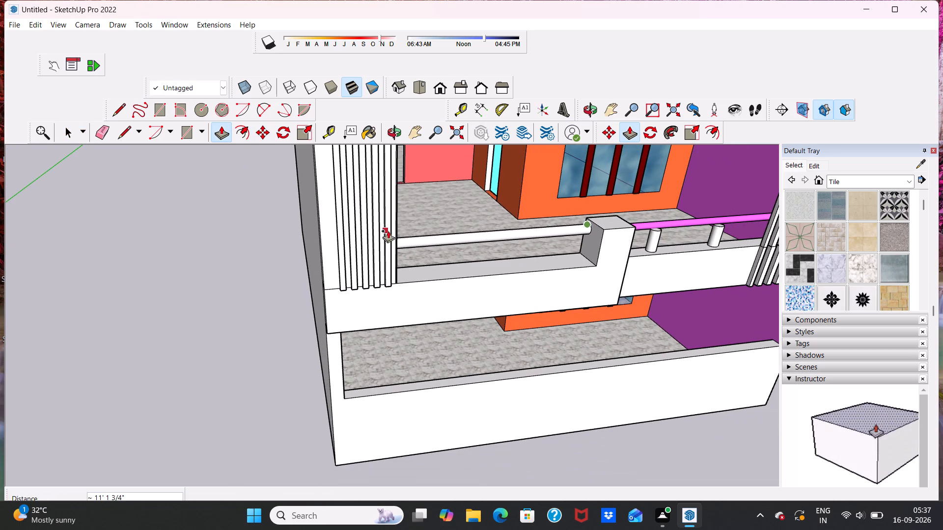
{"action": "left_click", "coordinate": [330, 237]}
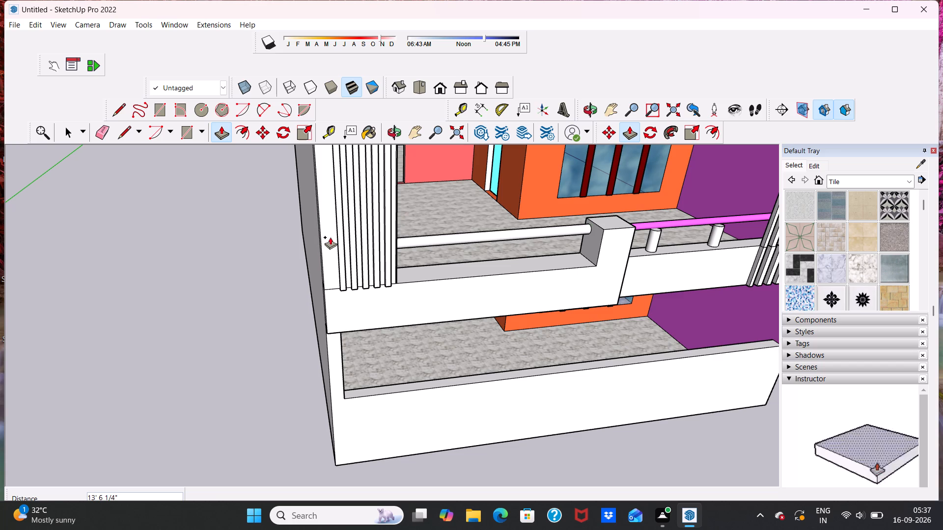
{"action": "key", "text": "space"}
Examine the new white handrail and the balcony front from different angles.
{"action": "scroll", "coordinate": [418, 233], "scroll_direction": "down", "scroll_amount": 1}
{"action": "middle_click_drag", "start_coordinate": [418, 233], "coordinate": [320, 177]}
{"action": "scroll", "coordinate": [382, 213], "scroll_direction": "up", "scroll_amount": 5}
{"action": "scroll", "coordinate": [375, 191], "scroll_direction": "down", "scroll_amount": 5}
{"action": "middle_click_drag", "start_coordinate": [408, 194], "coordinate": [417, 169]}
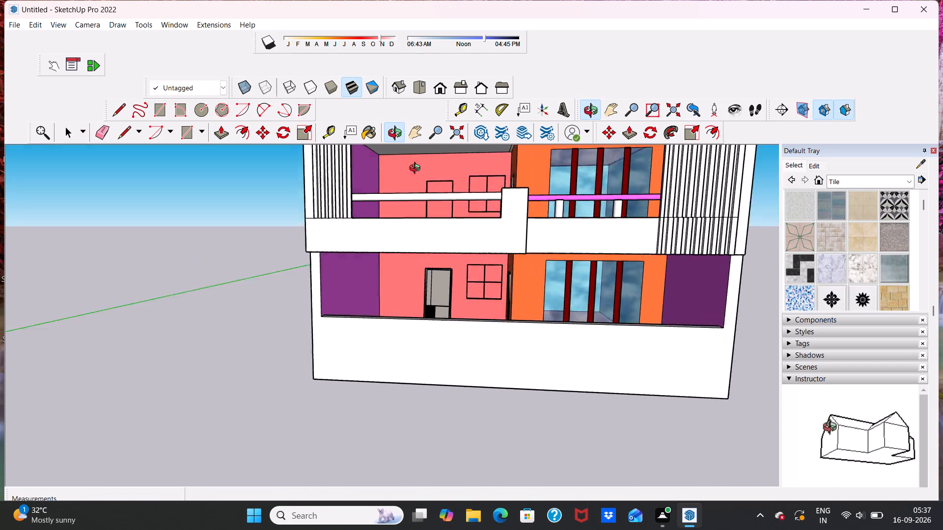
{"action": "middle_click_drag", "start_coordinate": [417, 169], "coordinate": [333, 149]}
{"action": "scroll", "coordinate": [321, 146], "scroll_direction": "up", "scroll_amount": 1}
{"action": "scroll", "coordinate": [346, 158], "scroll_direction": "down", "scroll_amount": 1}
{"action": "middle_click_drag", "start_coordinate": [348, 159], "coordinate": [471, 206]}
{"action": "scroll", "coordinate": [520, 216], "scroll_direction": "up", "scroll_amount": 3}
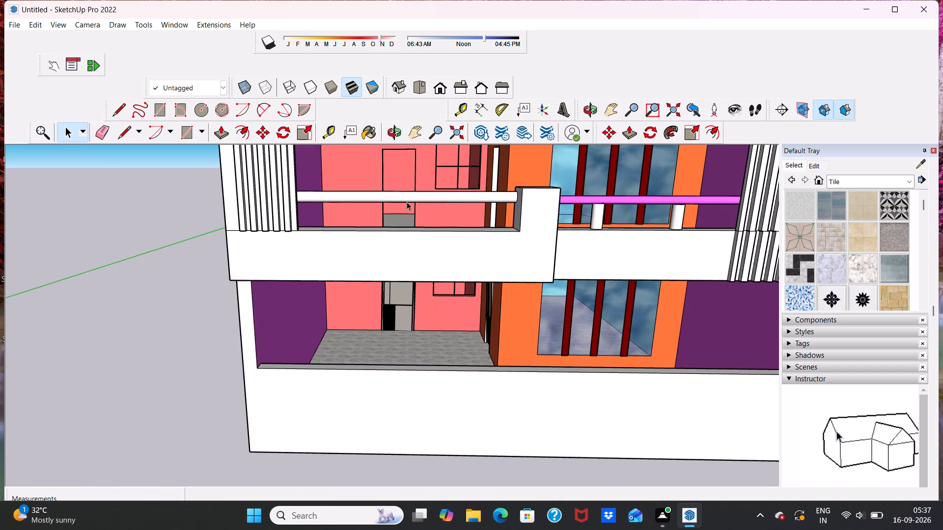
Draw a small baluster circle on top of the balcony parapet, below the white handrail and near the pillar.
{"action": "middle_click_drag", "start_coordinate": [408, 209], "coordinate": [409, 273]}
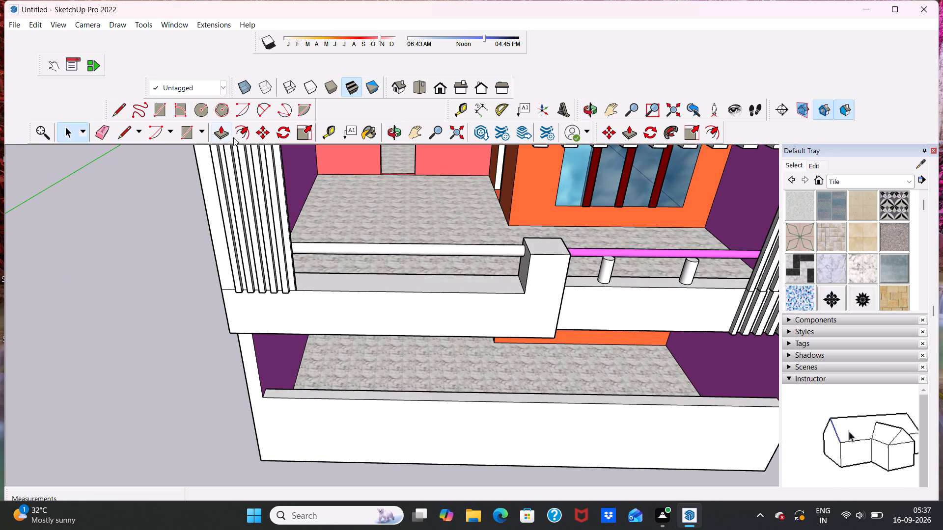
{"action": "left_click", "coordinate": [201, 109]}
{"action": "scroll", "coordinate": [443, 274], "scroll_direction": "up", "scroll_amount": 2}
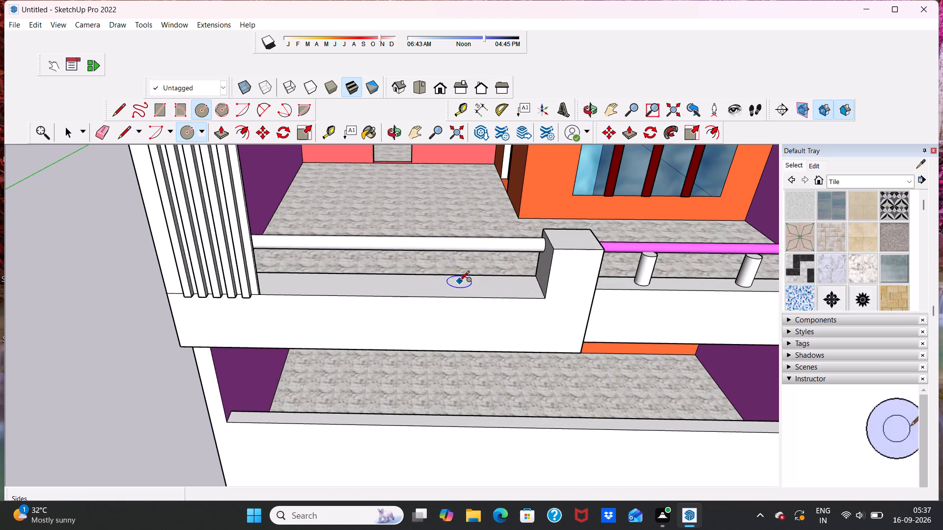
{"action": "left_click", "coordinate": [462, 282]}
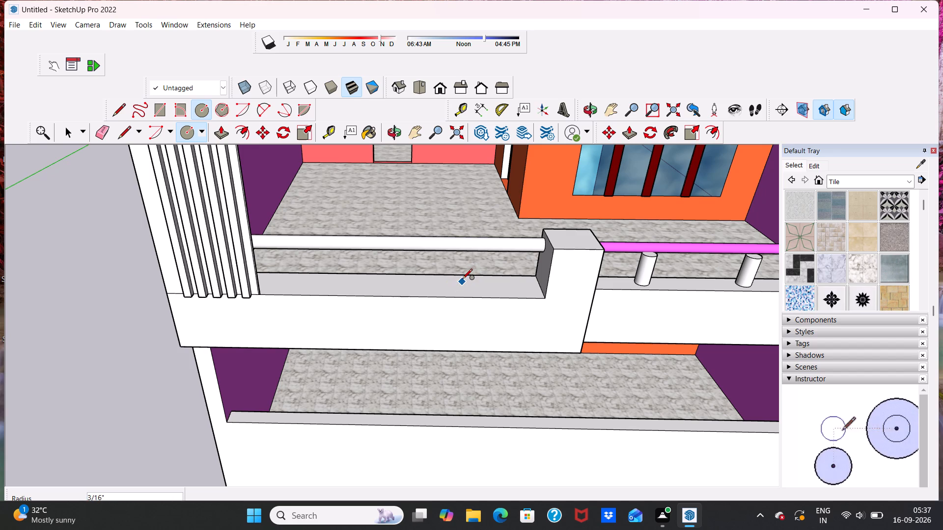
{"action": "scroll", "coordinate": [462, 280], "scroll_direction": "down", "scroll_amount": 3}
{"action": "scroll", "coordinate": [461, 279], "scroll_direction": "up", "scroll_amount": 5}
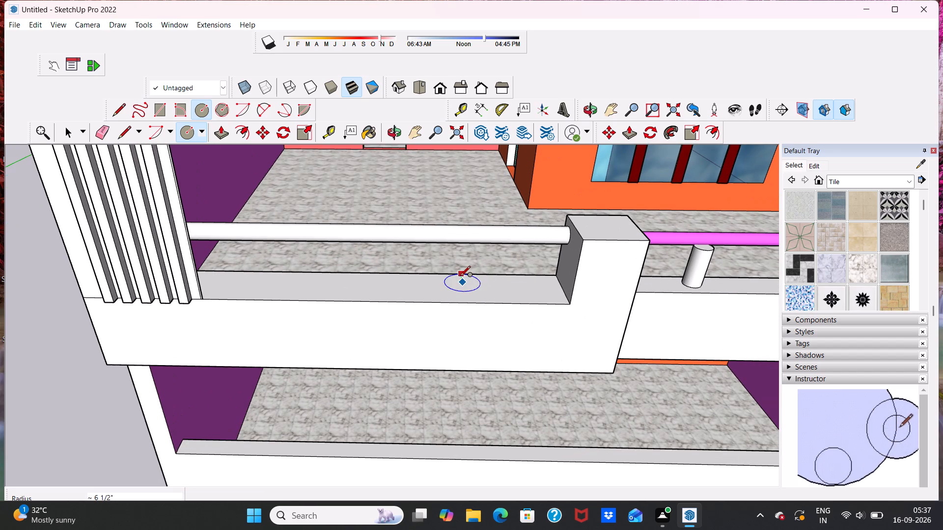
{"action": "scroll", "coordinate": [459, 280], "scroll_direction": "up", "scroll_amount": 5}
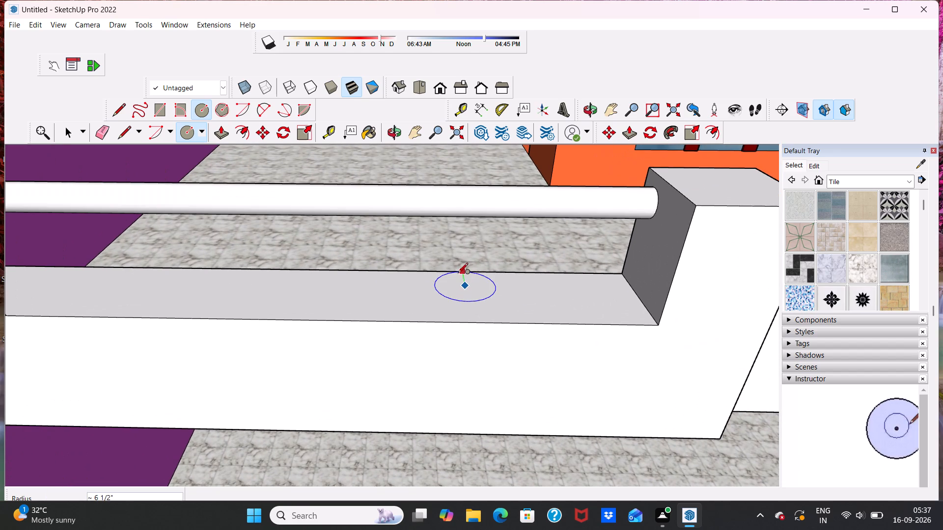
{"action": "left_click", "coordinate": [463, 276]}
{"action": "key", "text": "space"}
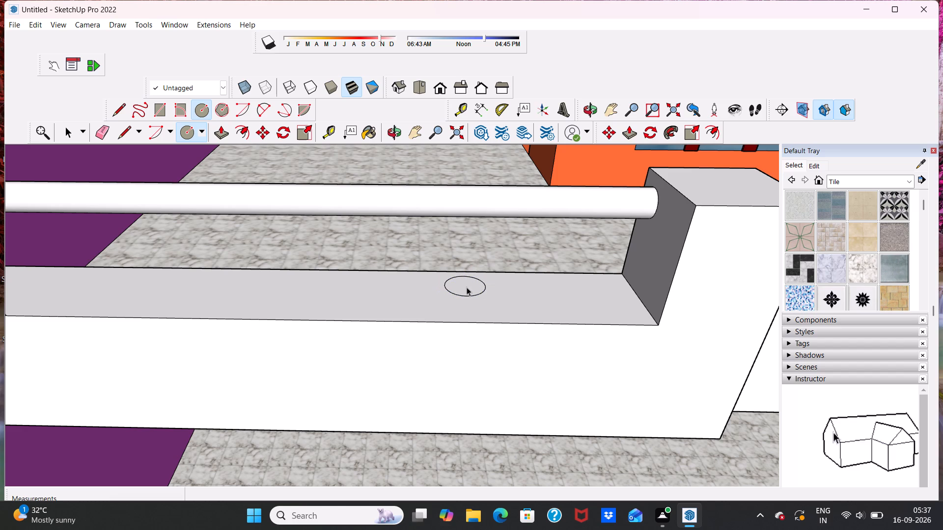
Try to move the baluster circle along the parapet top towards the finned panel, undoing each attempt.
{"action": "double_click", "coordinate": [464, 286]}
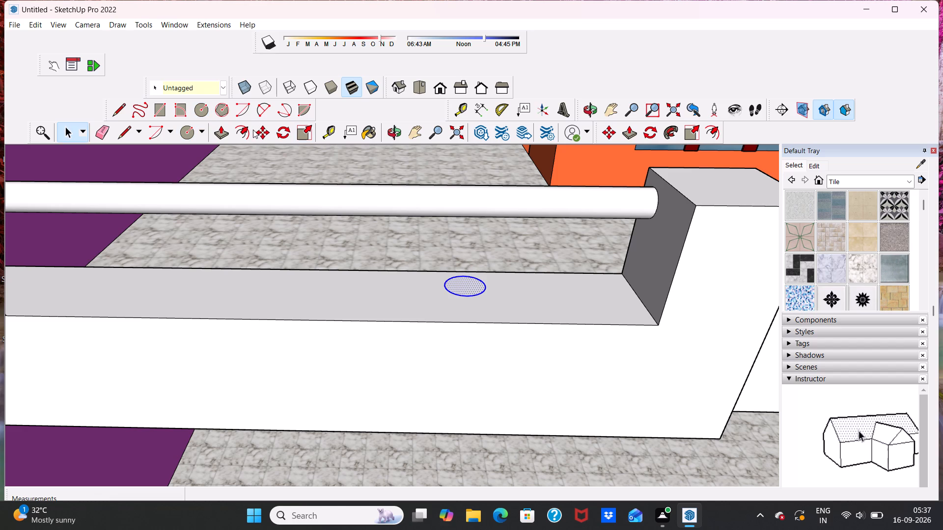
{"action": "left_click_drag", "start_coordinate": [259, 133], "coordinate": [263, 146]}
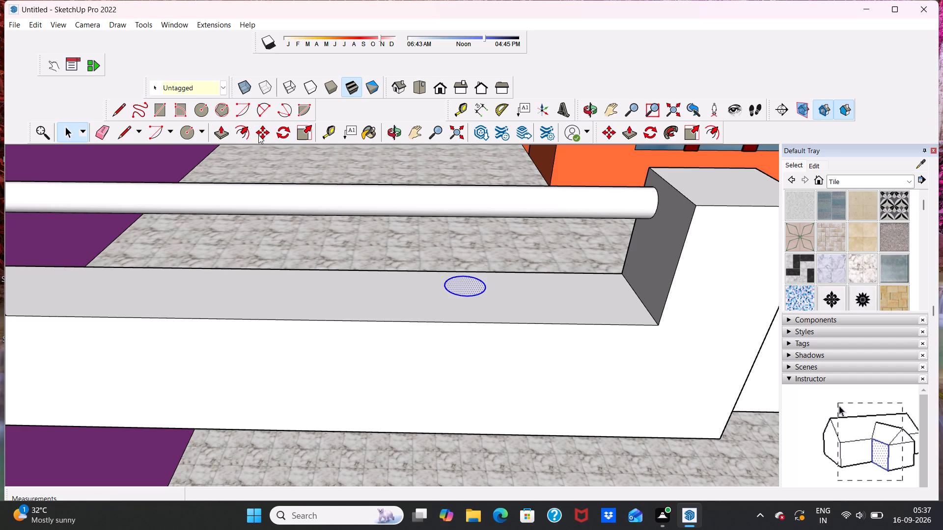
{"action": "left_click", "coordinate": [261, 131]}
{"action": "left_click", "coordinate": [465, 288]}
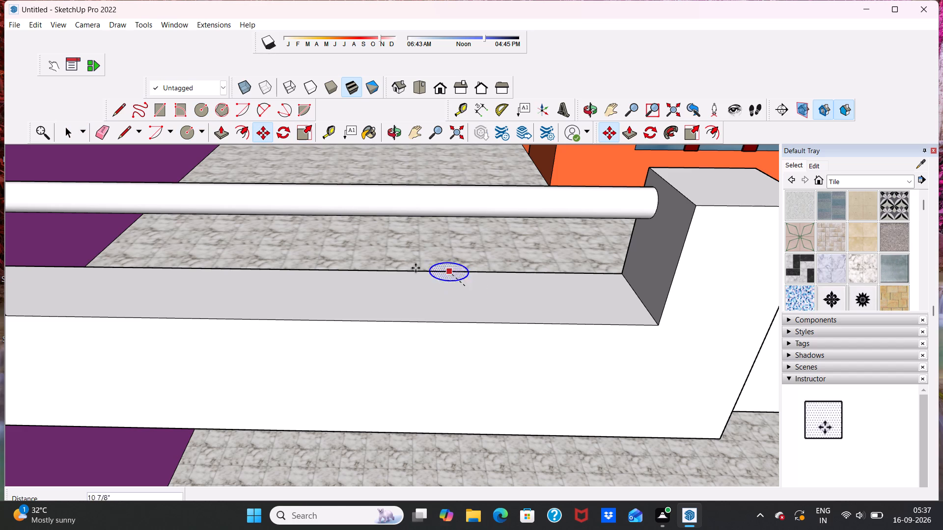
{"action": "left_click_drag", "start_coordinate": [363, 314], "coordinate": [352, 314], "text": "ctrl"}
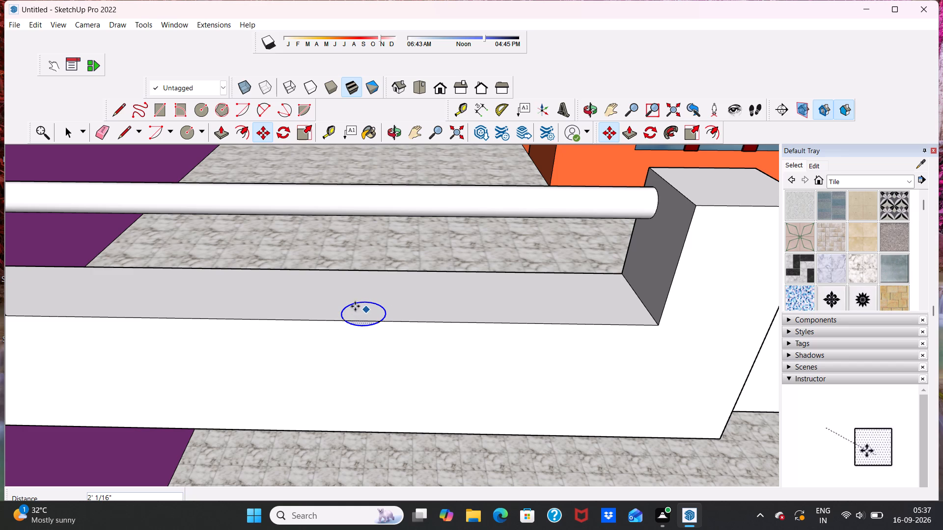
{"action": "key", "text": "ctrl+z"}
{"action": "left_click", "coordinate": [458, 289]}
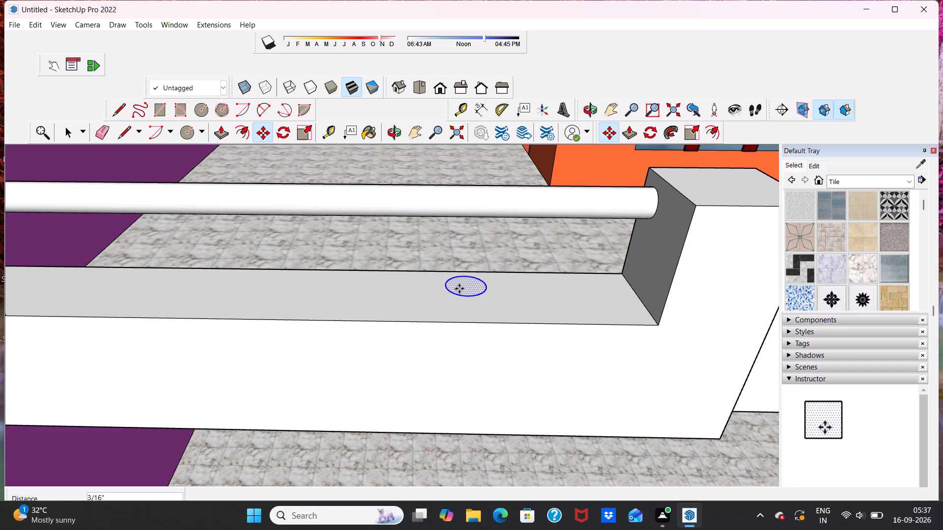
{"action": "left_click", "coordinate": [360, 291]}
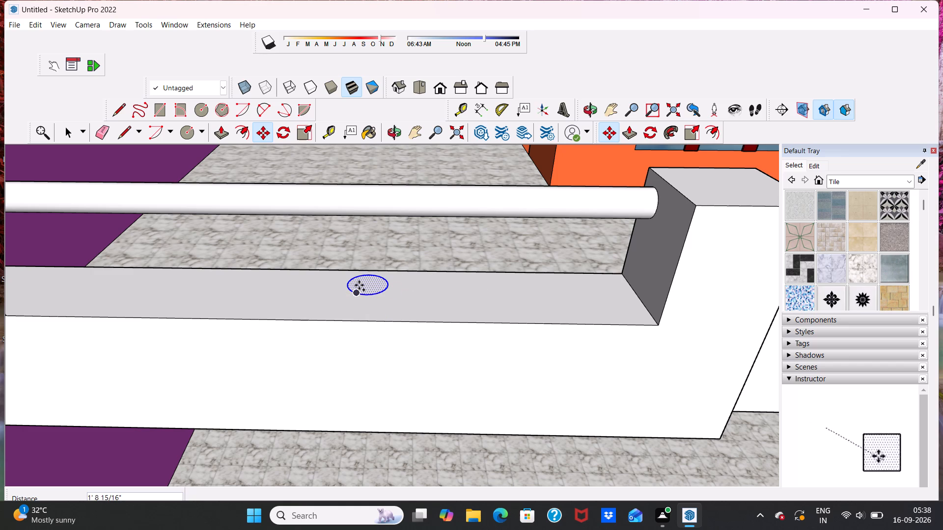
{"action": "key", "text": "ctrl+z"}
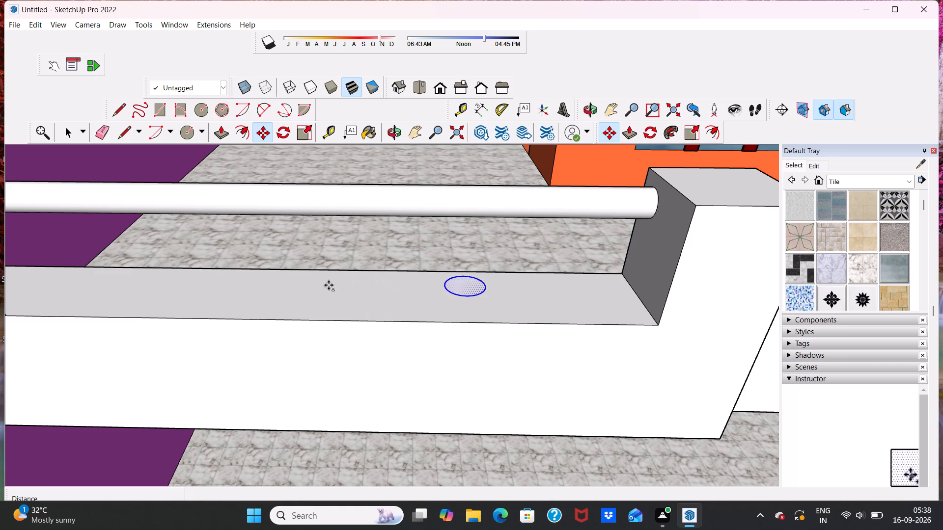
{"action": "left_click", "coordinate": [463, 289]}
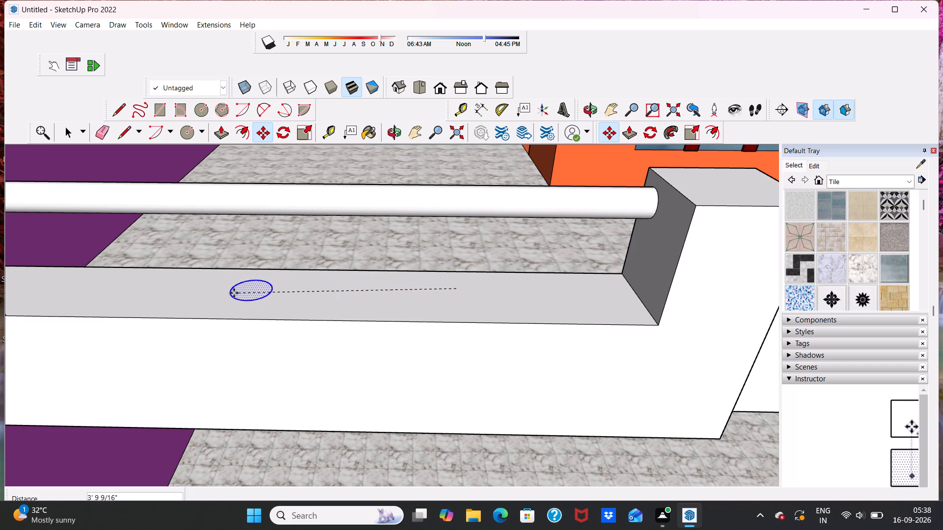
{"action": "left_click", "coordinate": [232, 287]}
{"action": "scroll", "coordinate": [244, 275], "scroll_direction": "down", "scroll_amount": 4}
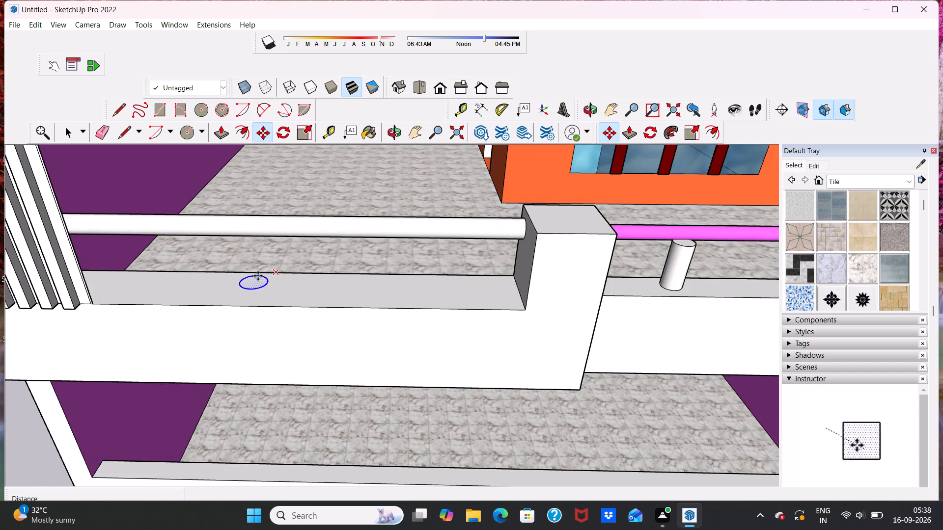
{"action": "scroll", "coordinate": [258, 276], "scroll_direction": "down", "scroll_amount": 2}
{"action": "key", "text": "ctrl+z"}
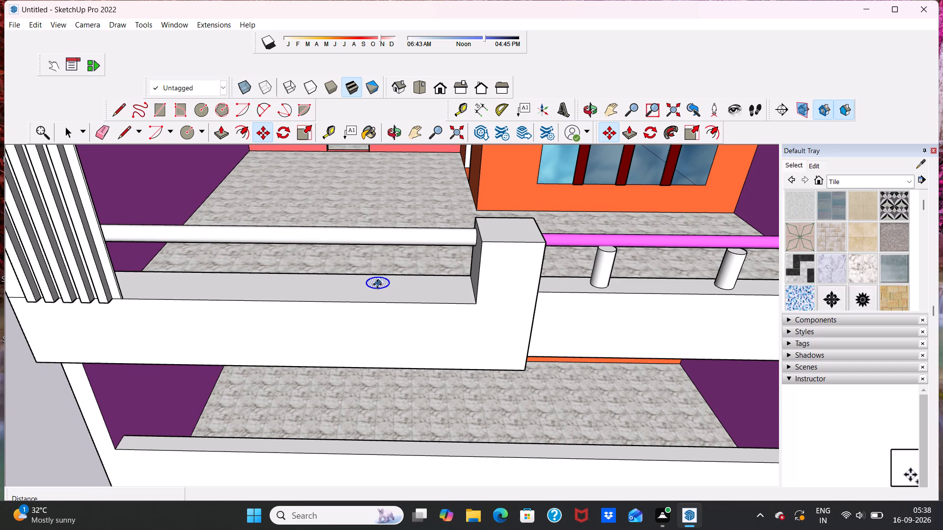
Copy the baluster circle twice along the parapet top towards the finned panel, about 3' 3" and then about 4' further.
{"action": "left_click", "coordinate": [374, 288]}
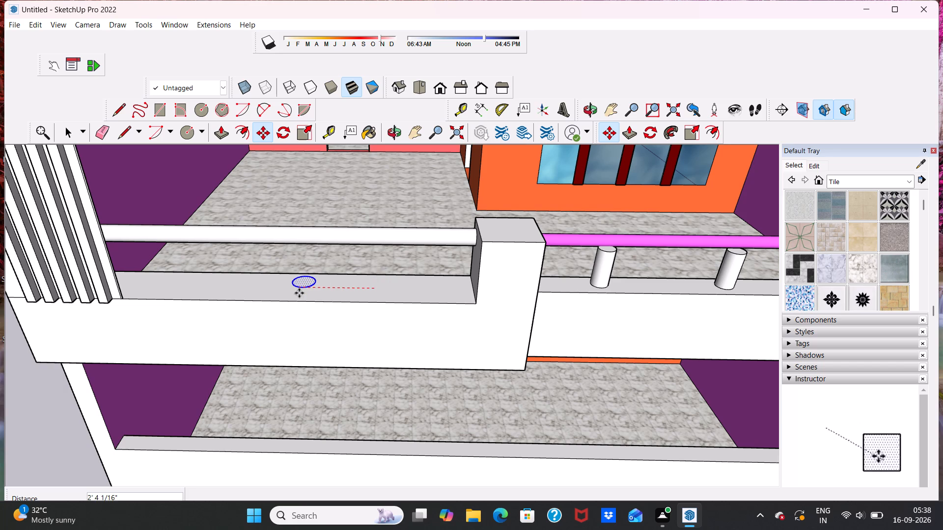
{"action": "left_click", "coordinate": [270, 293]}
{"action": "left_click", "coordinate": [266, 287]}
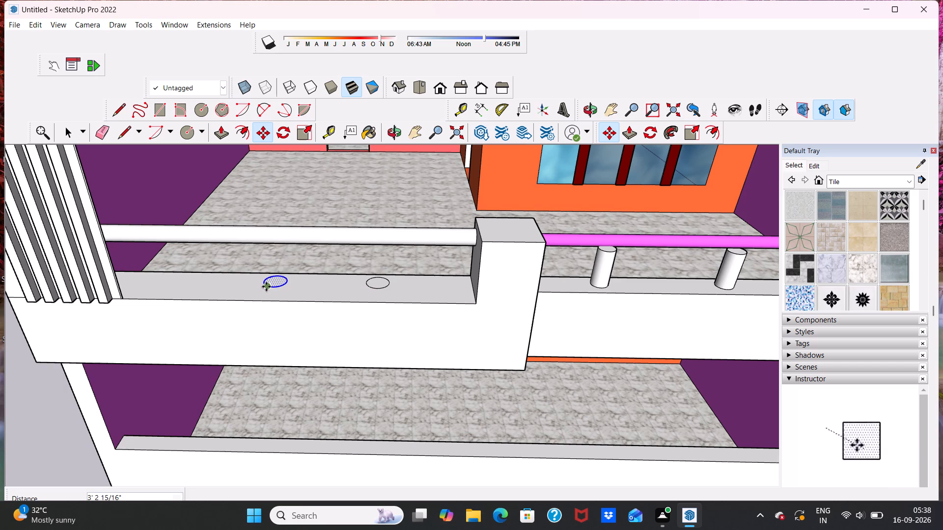
{"action": "double_click", "coordinate": [224, 285]}
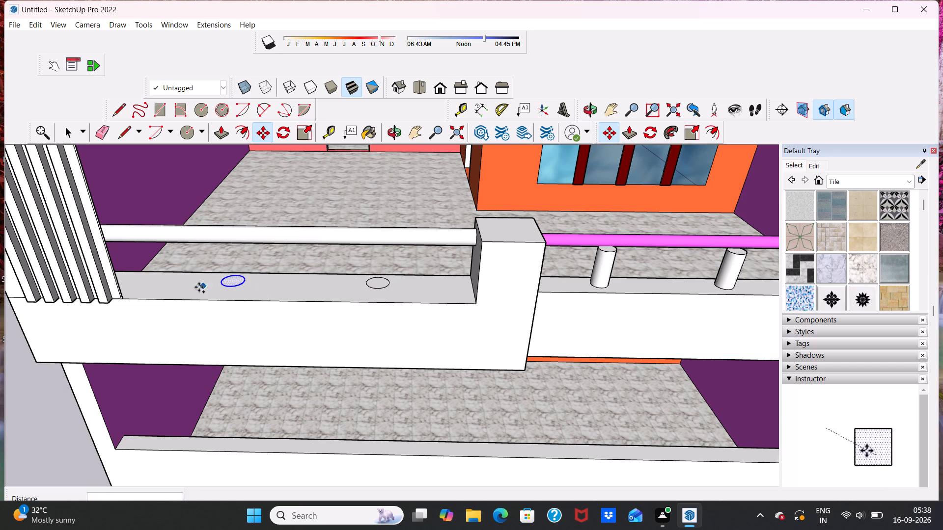
{"action": "key", "text": "ctrl+z"}
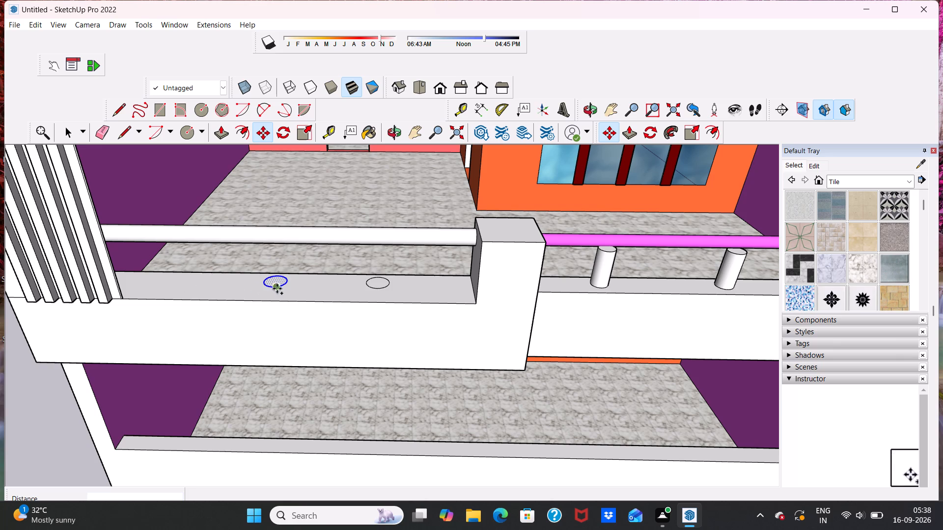
{"action": "left_click", "coordinate": [275, 285]}
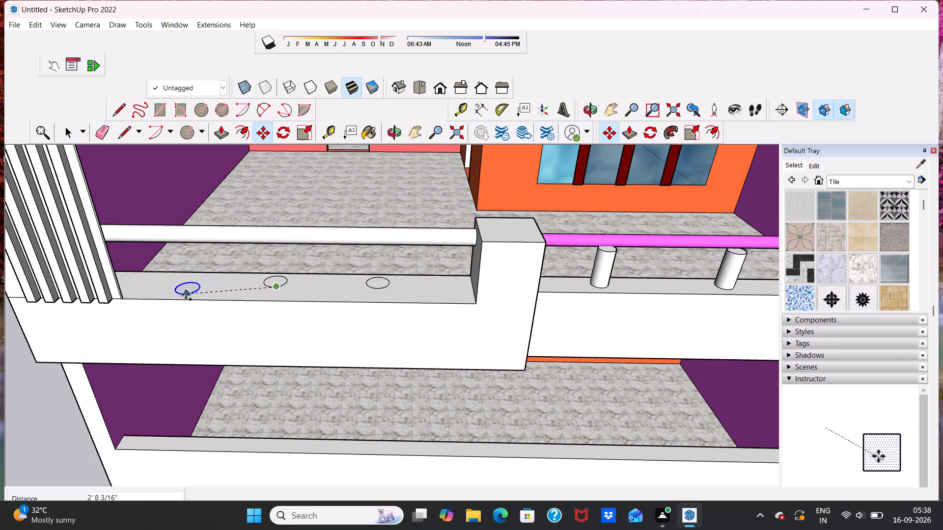
{"action": "left_click", "coordinate": [149, 292]}
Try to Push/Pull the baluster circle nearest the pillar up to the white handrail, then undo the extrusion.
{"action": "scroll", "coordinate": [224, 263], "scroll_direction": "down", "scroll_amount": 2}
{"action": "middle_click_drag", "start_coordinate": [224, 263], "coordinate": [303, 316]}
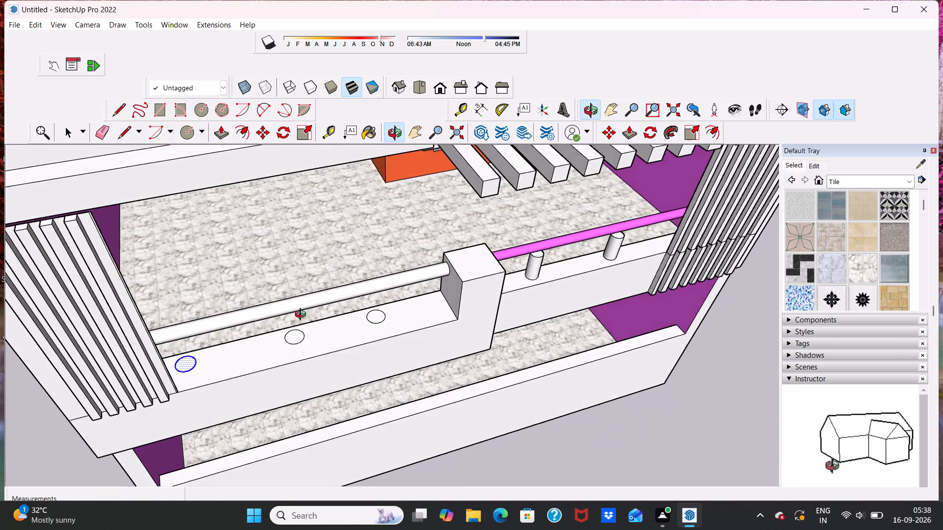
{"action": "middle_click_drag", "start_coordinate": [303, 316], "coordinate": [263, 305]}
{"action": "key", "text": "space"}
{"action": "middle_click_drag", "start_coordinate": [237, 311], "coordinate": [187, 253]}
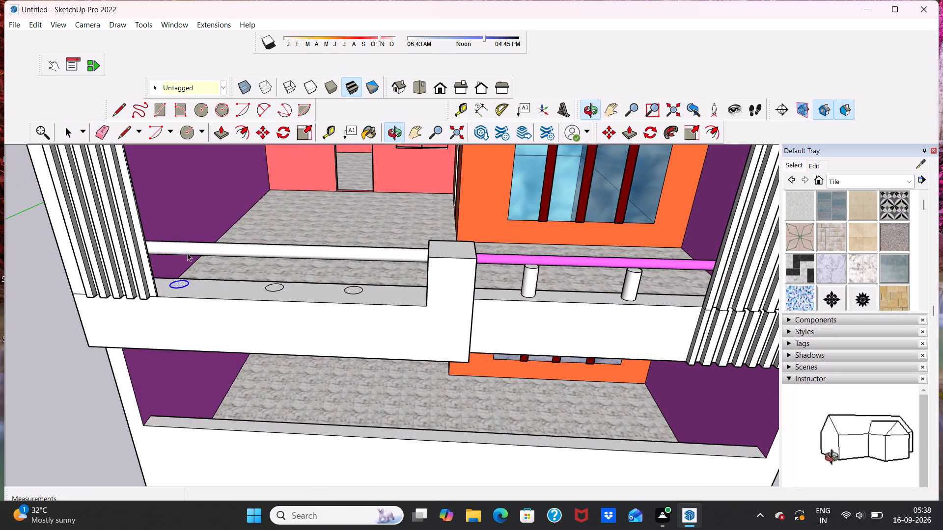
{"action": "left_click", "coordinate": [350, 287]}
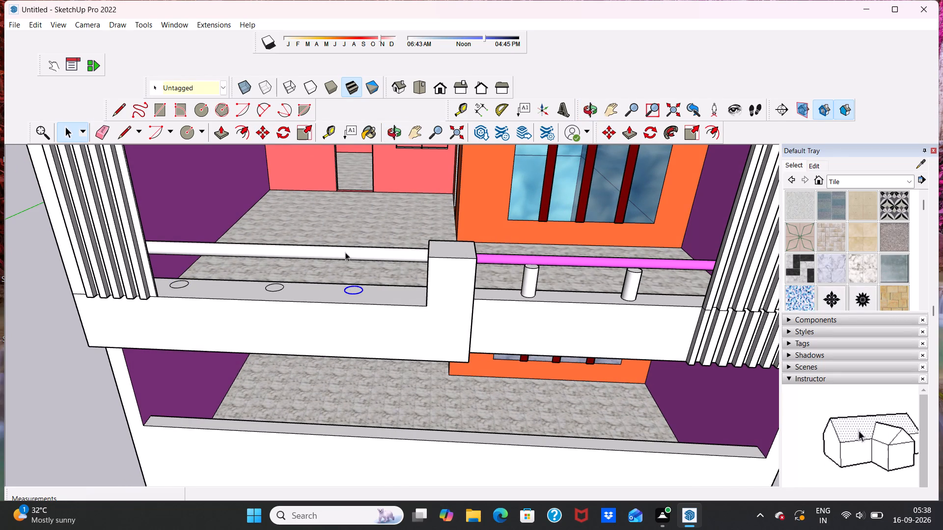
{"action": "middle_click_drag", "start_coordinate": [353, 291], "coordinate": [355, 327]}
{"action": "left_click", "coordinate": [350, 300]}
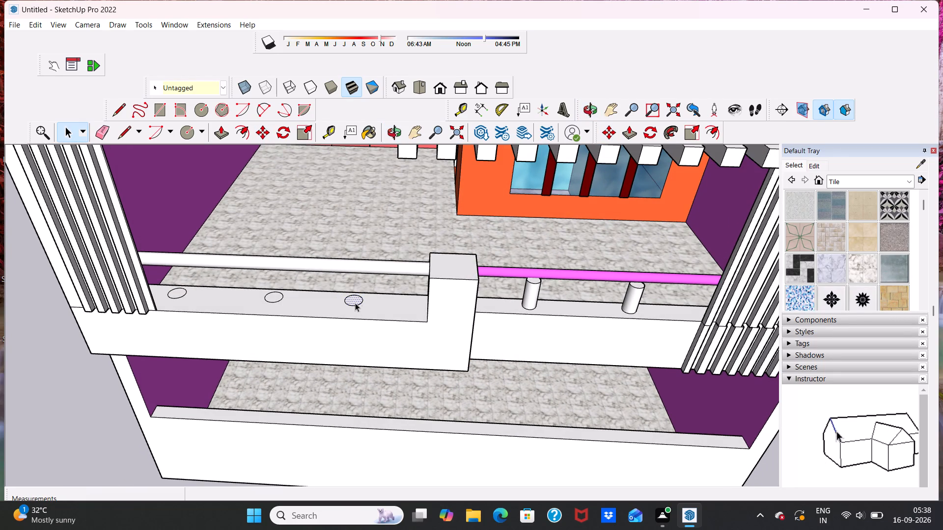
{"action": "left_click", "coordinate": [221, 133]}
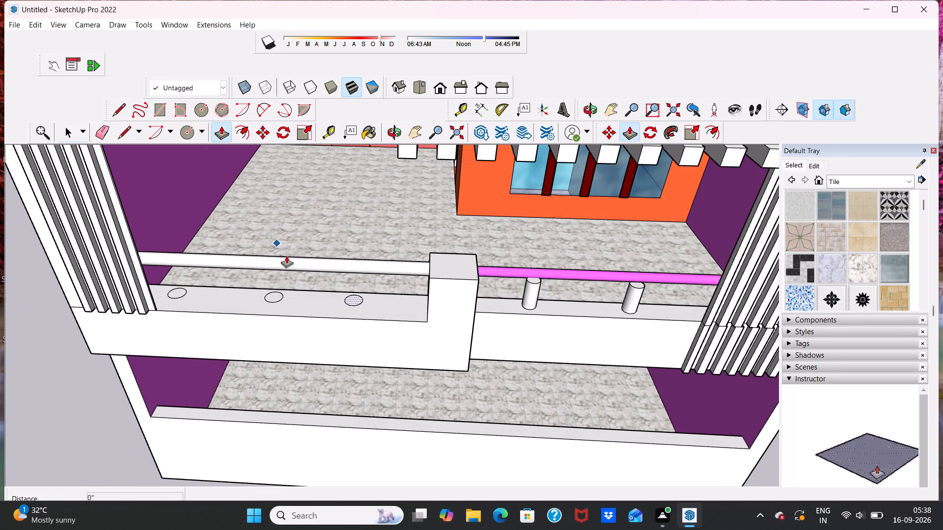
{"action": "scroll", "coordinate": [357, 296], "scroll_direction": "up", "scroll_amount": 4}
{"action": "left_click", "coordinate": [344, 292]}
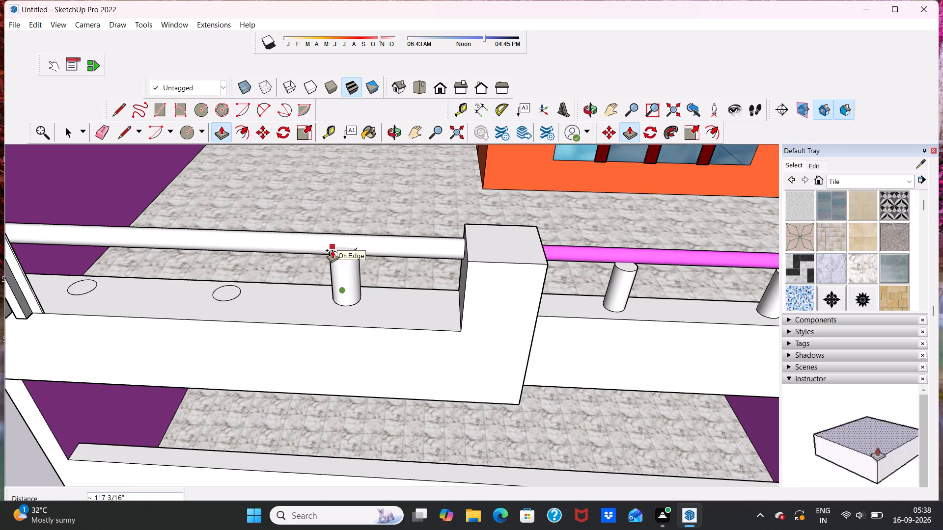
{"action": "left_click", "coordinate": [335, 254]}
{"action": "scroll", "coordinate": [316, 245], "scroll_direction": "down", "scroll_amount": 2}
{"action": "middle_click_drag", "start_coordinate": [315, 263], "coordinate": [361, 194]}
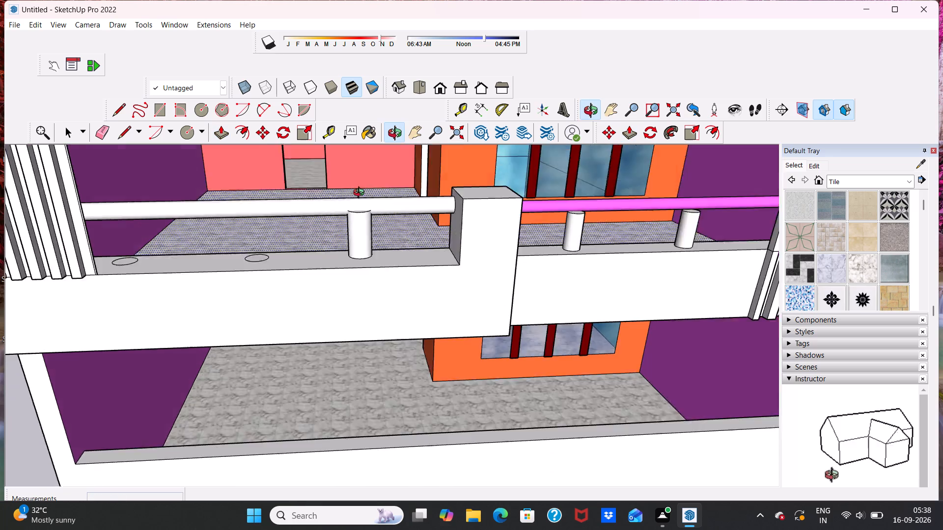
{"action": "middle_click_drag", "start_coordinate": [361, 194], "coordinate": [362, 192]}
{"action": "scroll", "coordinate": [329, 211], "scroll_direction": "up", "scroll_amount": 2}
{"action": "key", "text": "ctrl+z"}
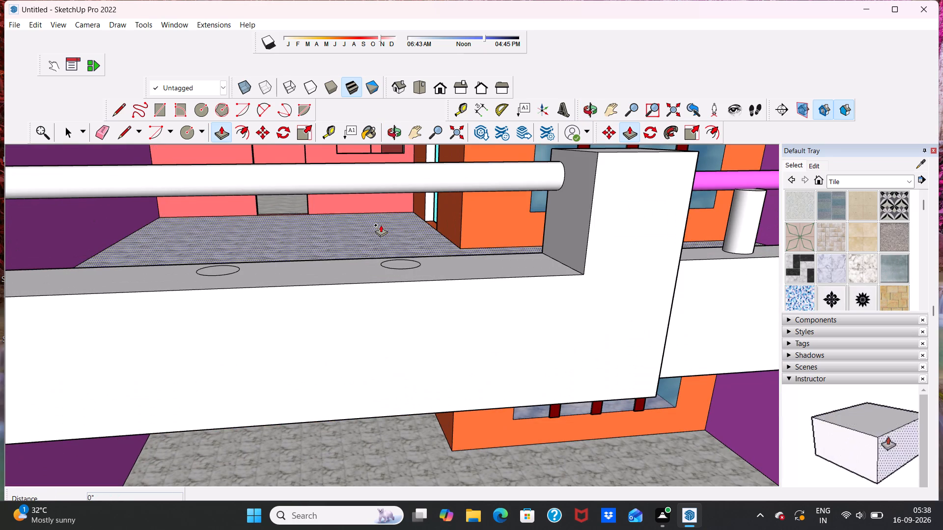
Push/Pull the baluster circle nearest the pillar and the middle one up about 1' 3 1/2" to the white handrail's underside.
{"action": "scroll", "coordinate": [408, 245], "scroll_direction": "up", "scroll_amount": 2}
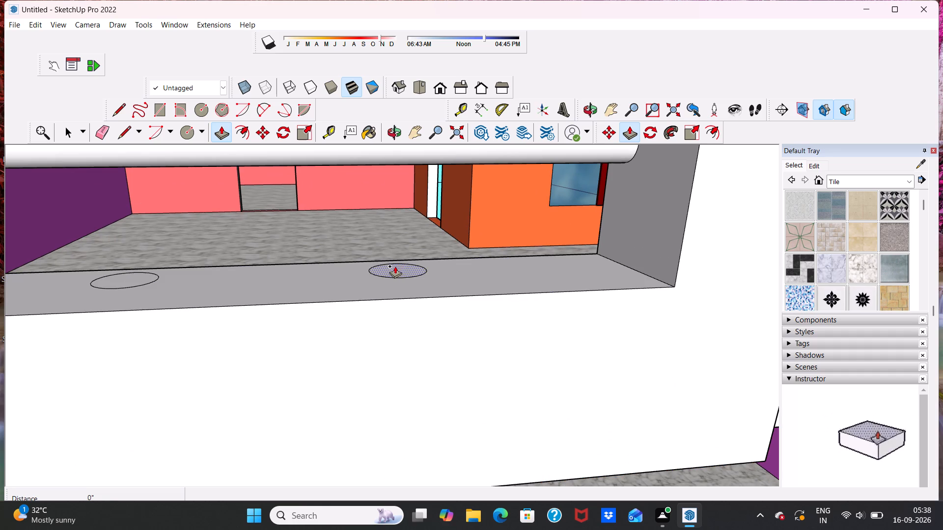
{"action": "left_click", "coordinate": [395, 266]}
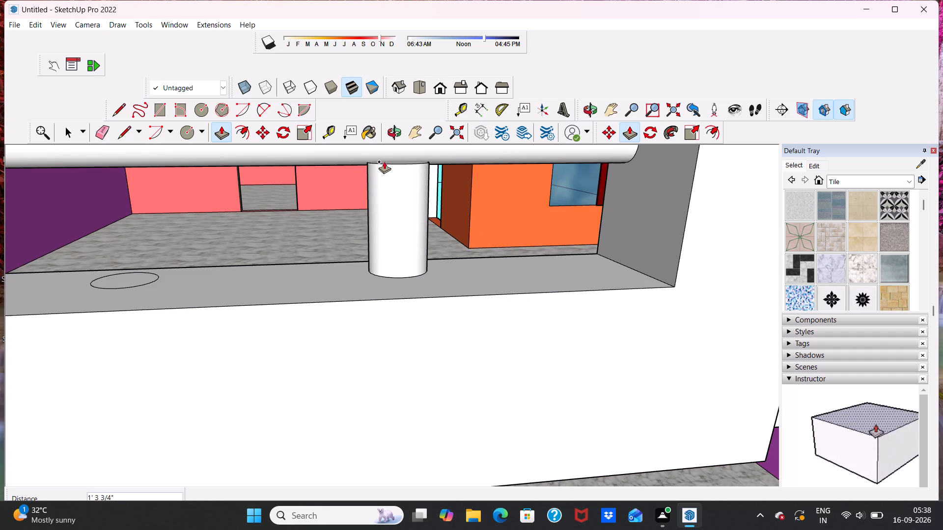
{"action": "left_click", "coordinate": [386, 167]}
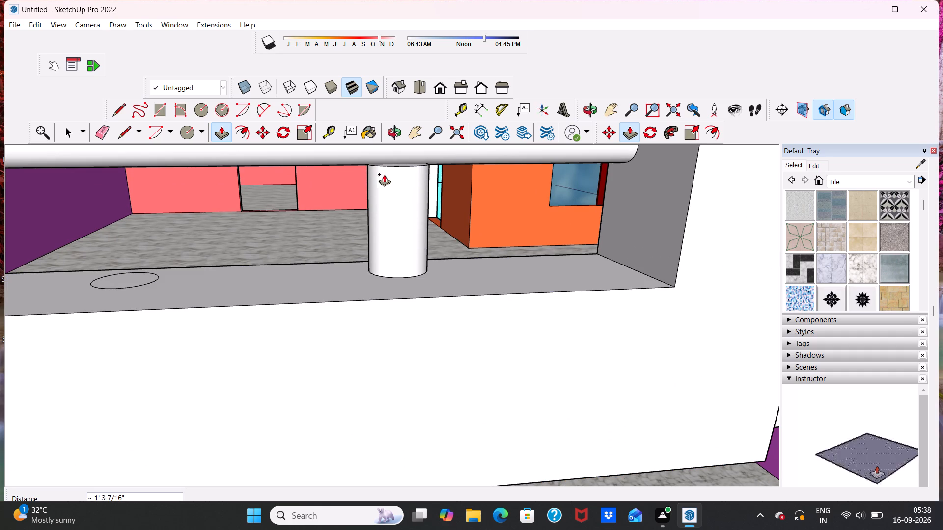
{"action": "left_click", "coordinate": [132, 275]}
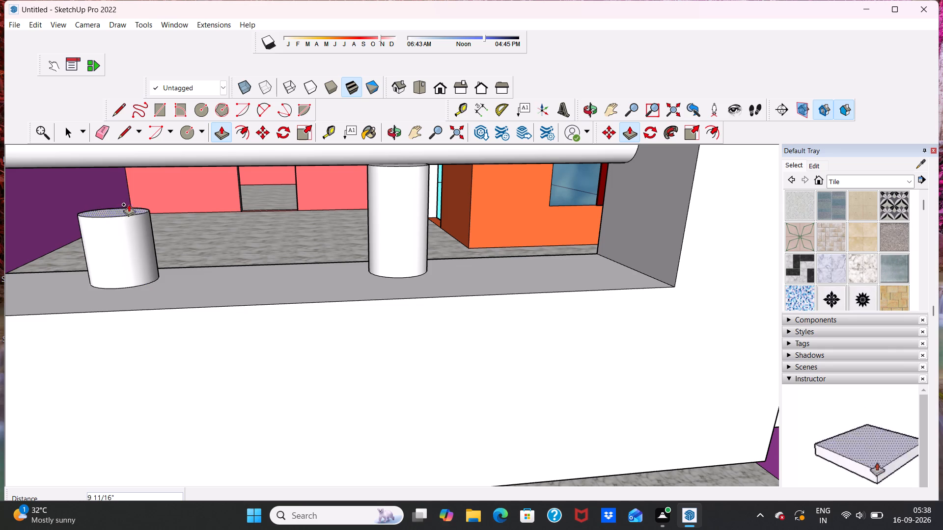
{"action": "left_click", "coordinate": [135, 164]}
Push/Pull the remaining baluster circle beside the finned panel up to the underside of the white handrail.
{"action": "scroll", "coordinate": [136, 163], "scroll_direction": "down", "scroll_amount": 4}
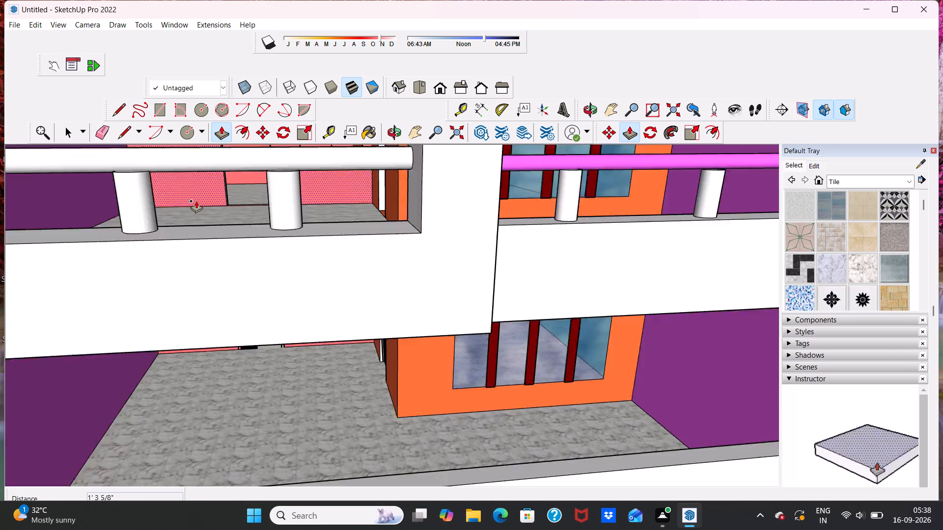
{"action": "scroll", "coordinate": [196, 201], "scroll_direction": "down", "scroll_amount": 5}
{"action": "scroll", "coordinate": [133, 183], "scroll_direction": "down", "scroll_amount": 1}
{"action": "scroll", "coordinate": [130, 183], "scroll_direction": "up", "scroll_amount": 4}
{"action": "scroll", "coordinate": [81, 215], "scroll_direction": "up", "scroll_amount": 5}
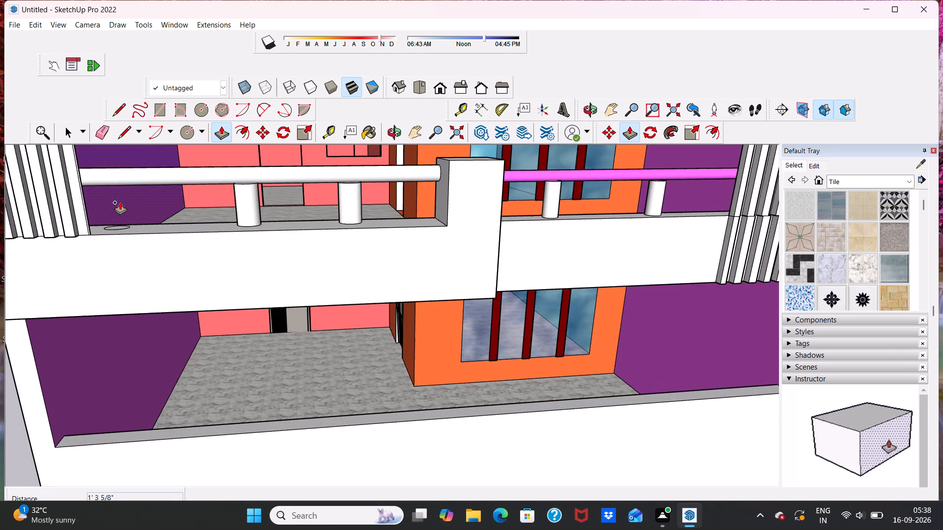
{"action": "middle_click_drag", "start_coordinate": [120, 202], "coordinate": [139, 293]}
{"action": "scroll", "coordinate": [112, 348], "scroll_direction": "up", "scroll_amount": 2}
{"action": "left_click", "coordinate": [118, 345]}
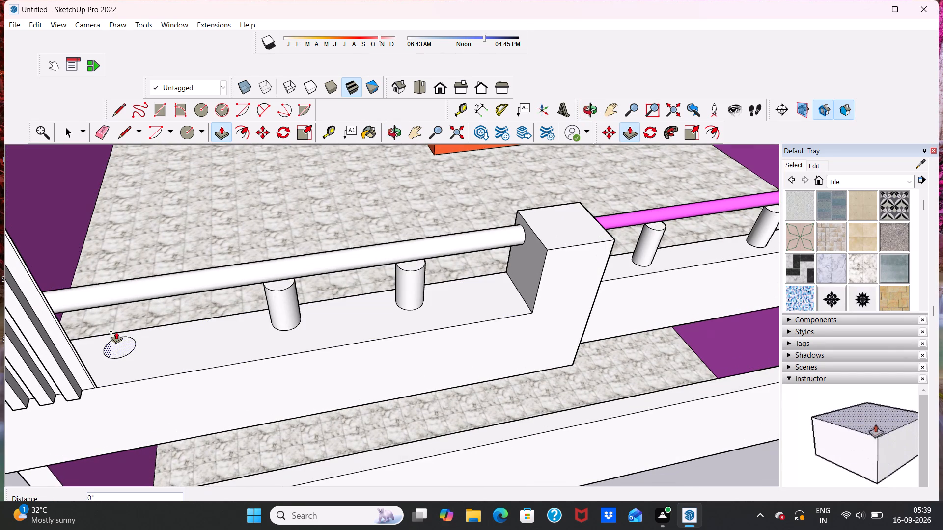
{"action": "scroll", "coordinate": [114, 315], "scroll_direction": "down", "scroll_amount": 1}
{"action": "middle_click_drag", "start_coordinate": [114, 315], "coordinate": [137, 219]}
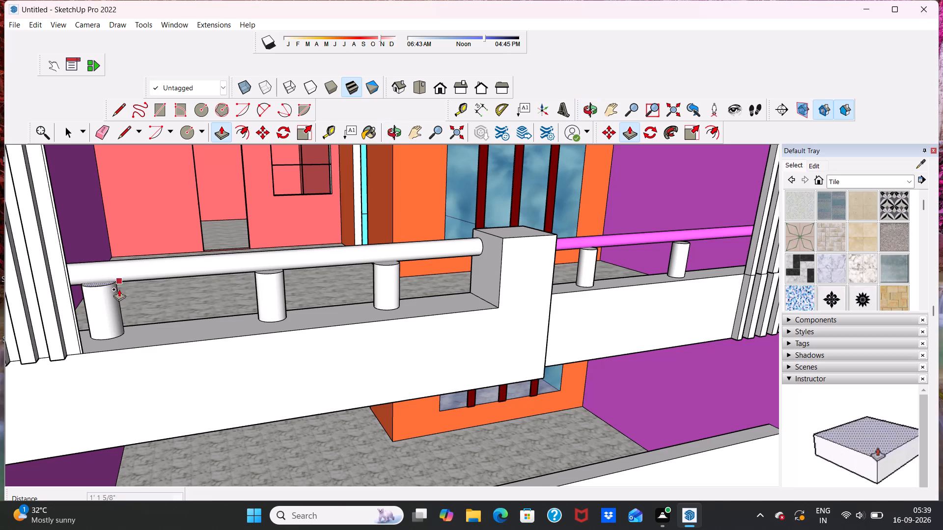
{"action": "left_click", "coordinate": [121, 284]}
{"action": "key", "text": "space"}
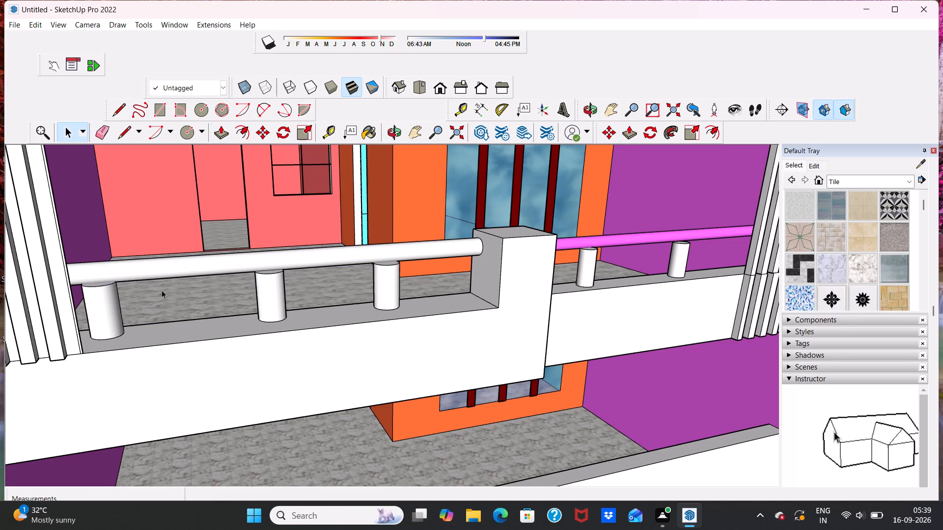
Examine the balcony railings and the whole front of the house from the front view and several angles.
{"action": "scroll", "coordinate": [180, 290], "scroll_direction": "down", "scroll_amount": 2}
{"action": "middle_click_drag", "start_coordinate": [196, 293], "coordinate": [103, 222]}
{"action": "scroll", "coordinate": [101, 222], "scroll_direction": "down", "scroll_amount": 5}
{"action": "middle_click_drag", "start_coordinate": [284, 250], "coordinate": [237, 282]}
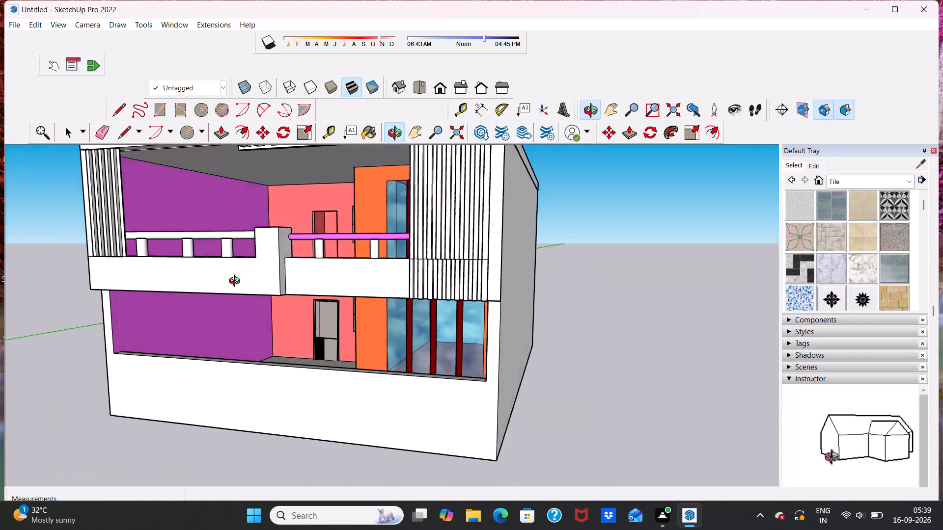
{"action": "middle_click_drag", "start_coordinate": [237, 282], "coordinate": [250, 280]}
{"action": "scroll", "coordinate": [225, 237], "scroll_direction": "down", "scroll_amount": 2}
{"action": "scroll", "coordinate": [239, 198], "scroll_direction": "down", "scroll_amount": 4}
{"action": "middle_click_drag", "start_coordinate": [250, 240], "coordinate": [322, 246]}
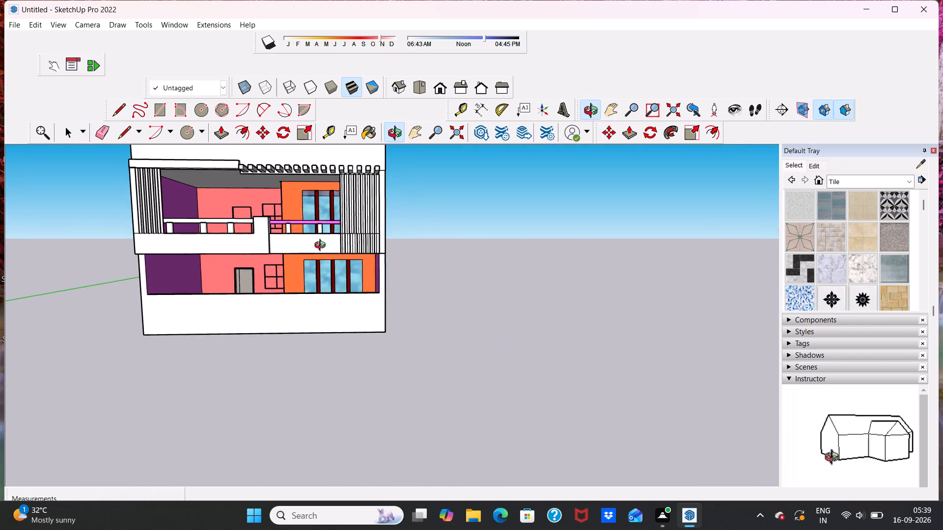
{"action": "middle_click_drag", "start_coordinate": [322, 246], "coordinate": [358, 260]}
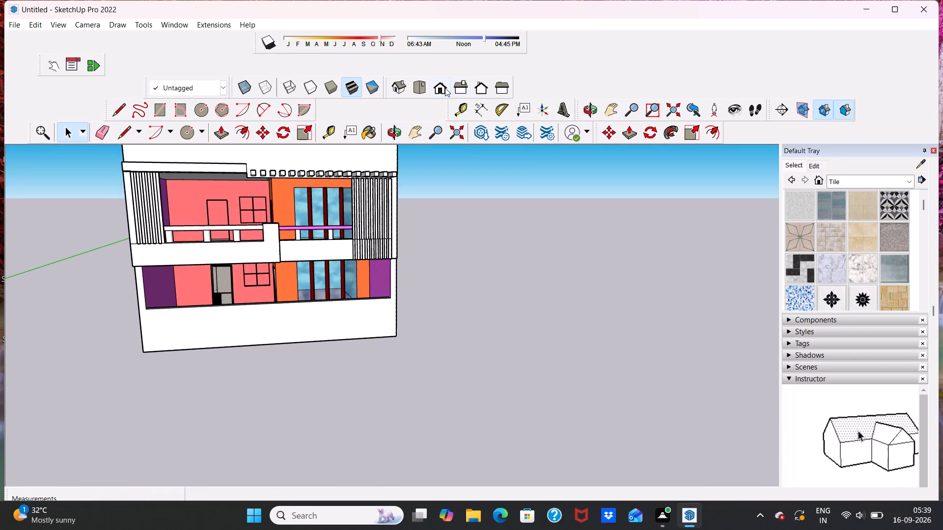
{"action": "left_click", "coordinate": [443, 87]}
{"action": "scroll", "coordinate": [390, 209], "scroll_direction": "up", "scroll_amount": 5}
{"action": "middle_click_drag", "start_coordinate": [380, 192], "coordinate": [390, 237]}
{"action": "scroll", "coordinate": [388, 224], "scroll_direction": "down", "scroll_amount": 2}
{"action": "scroll", "coordinate": [384, 184], "scroll_direction": "down", "scroll_amount": 3}
{"action": "middle_click_drag", "start_coordinate": [389, 291], "coordinate": [390, 291]}
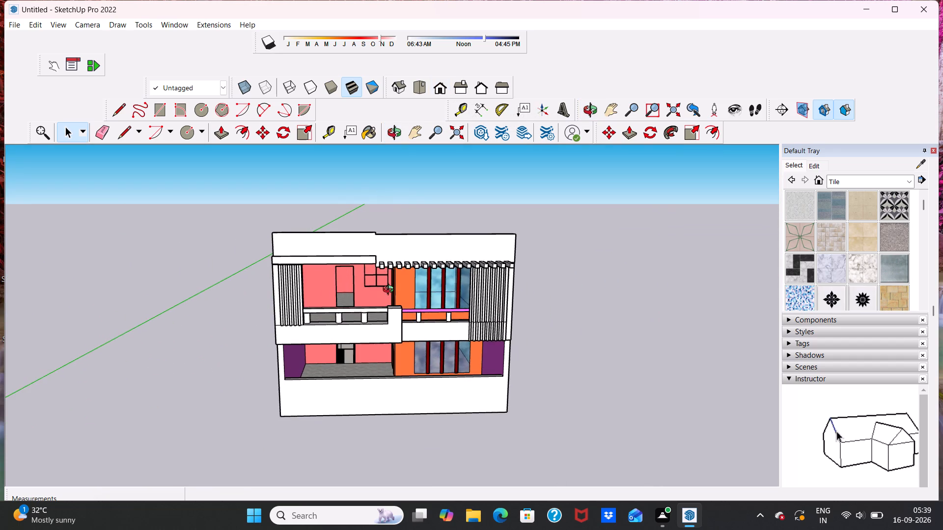
{"action": "middle_click_drag", "start_coordinate": [390, 291], "coordinate": [368, 248]}
{"action": "scroll", "coordinate": [374, 245], "scroll_direction": "up", "scroll_amount": 3}
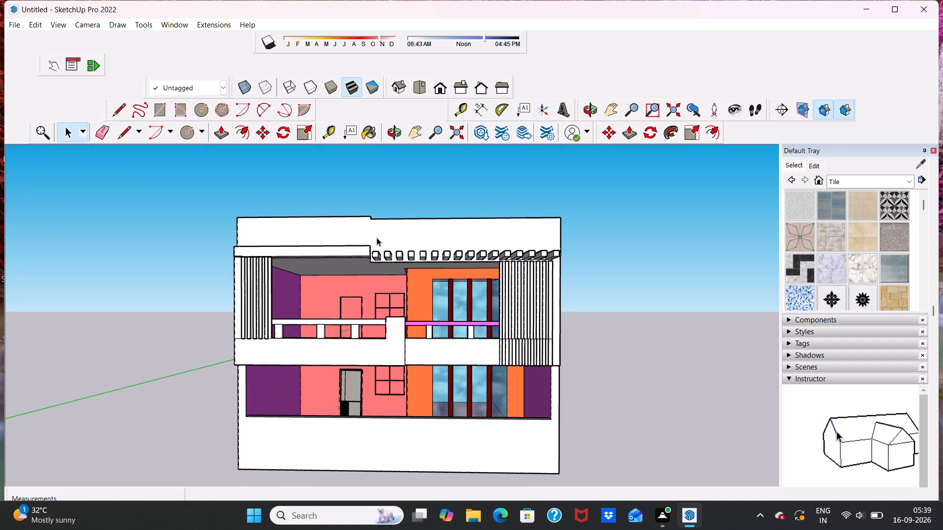
{"action": "middle_click_drag", "start_coordinate": [378, 237], "coordinate": [384, 260]}
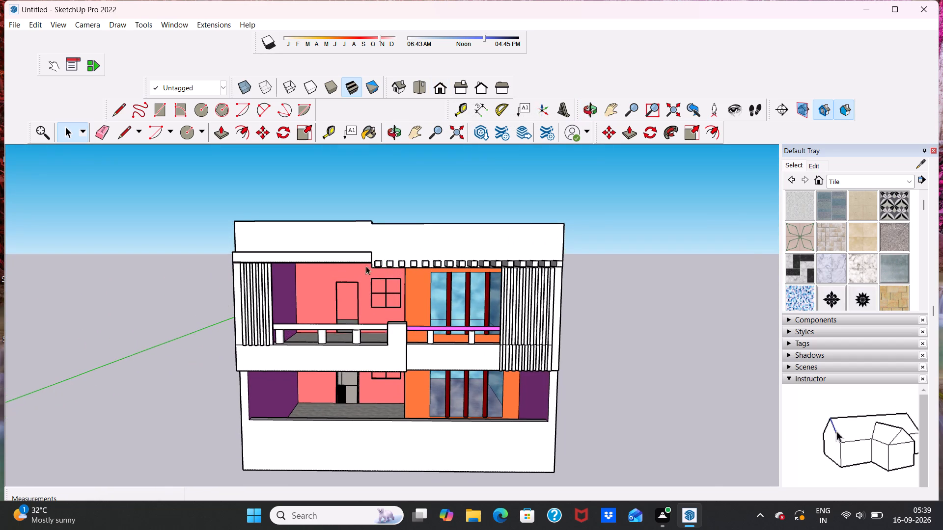
{"action": "scroll", "coordinate": [360, 267], "scroll_direction": "up", "scroll_amount": 4}
{"action": "middle_click_drag", "start_coordinate": [351, 250], "coordinate": [325, 280]}
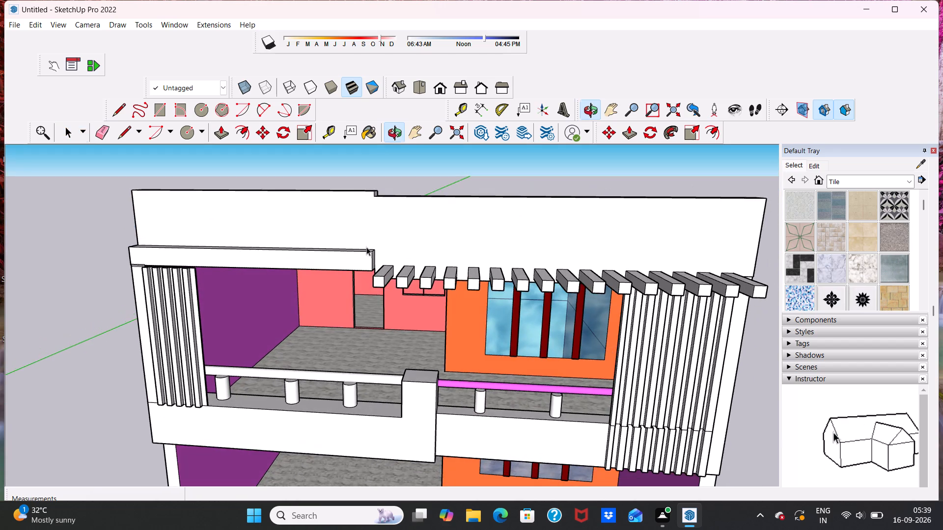
{"action": "scroll", "coordinate": [456, 212], "scroll_direction": "up", "scroll_amount": 1}
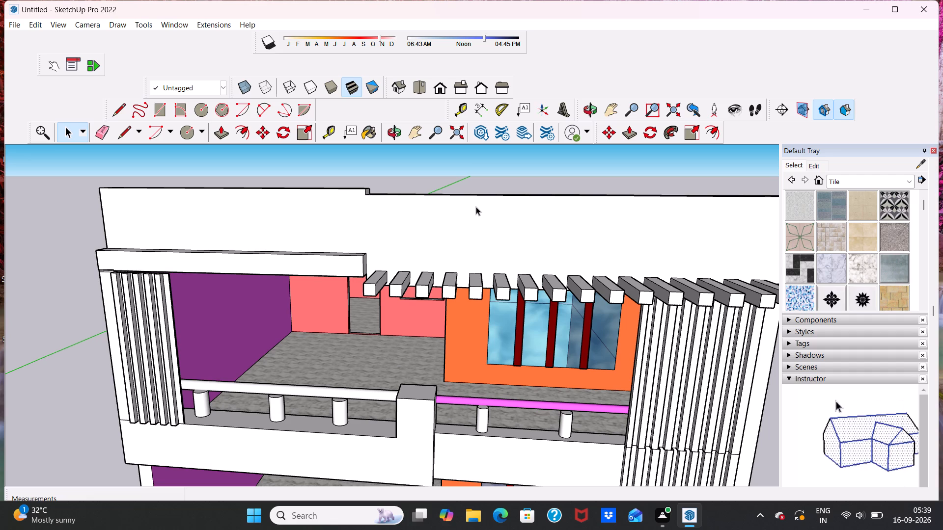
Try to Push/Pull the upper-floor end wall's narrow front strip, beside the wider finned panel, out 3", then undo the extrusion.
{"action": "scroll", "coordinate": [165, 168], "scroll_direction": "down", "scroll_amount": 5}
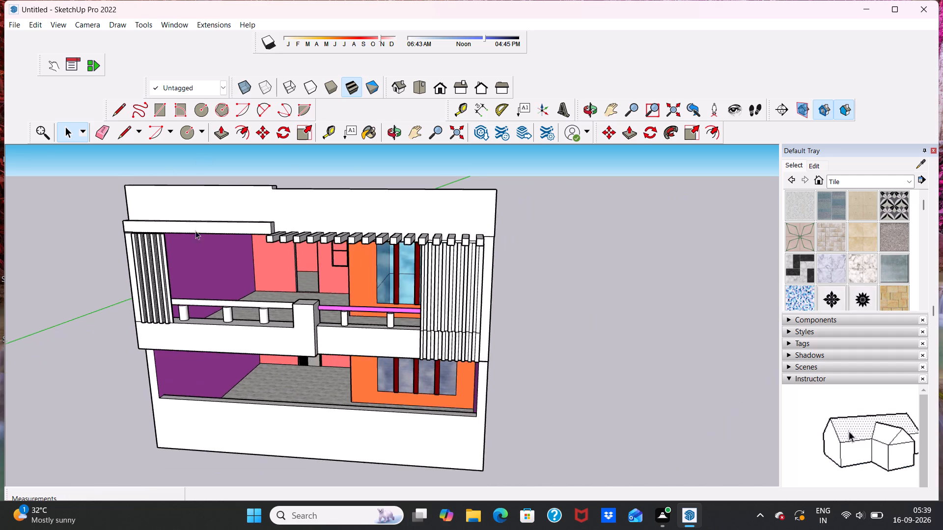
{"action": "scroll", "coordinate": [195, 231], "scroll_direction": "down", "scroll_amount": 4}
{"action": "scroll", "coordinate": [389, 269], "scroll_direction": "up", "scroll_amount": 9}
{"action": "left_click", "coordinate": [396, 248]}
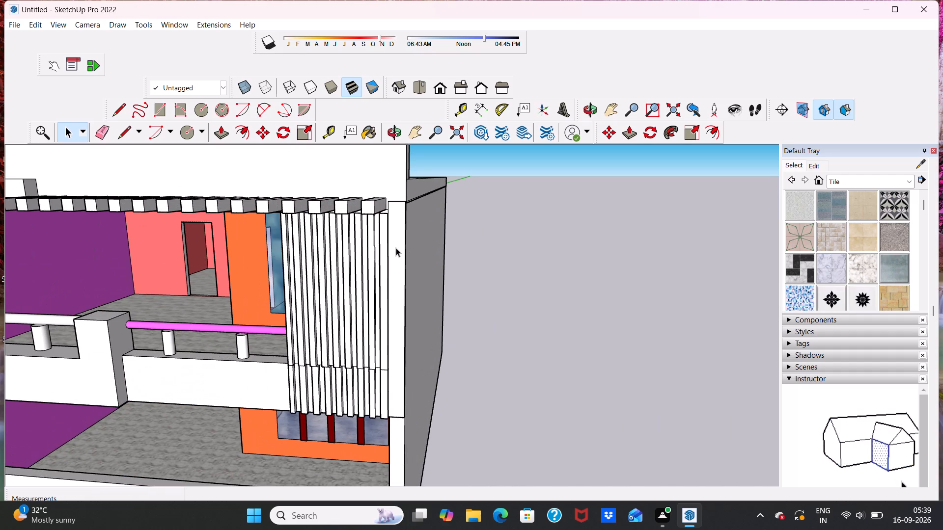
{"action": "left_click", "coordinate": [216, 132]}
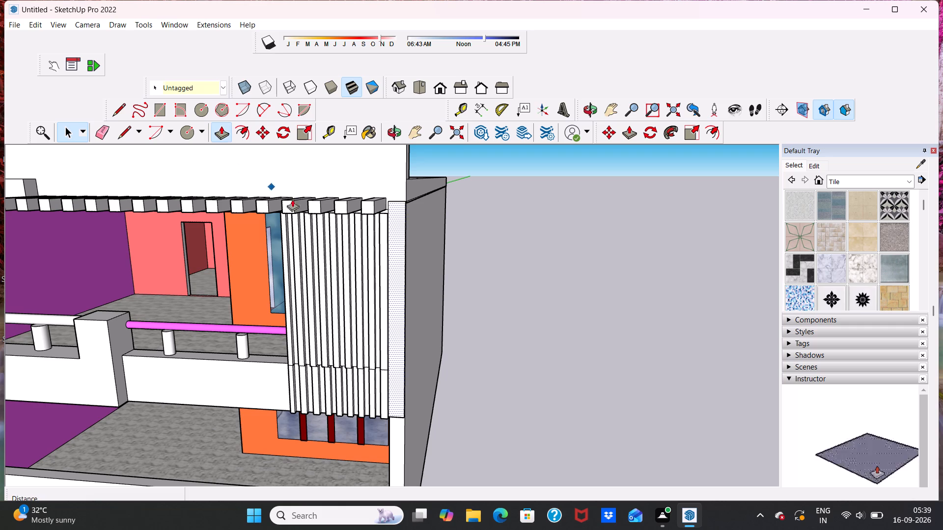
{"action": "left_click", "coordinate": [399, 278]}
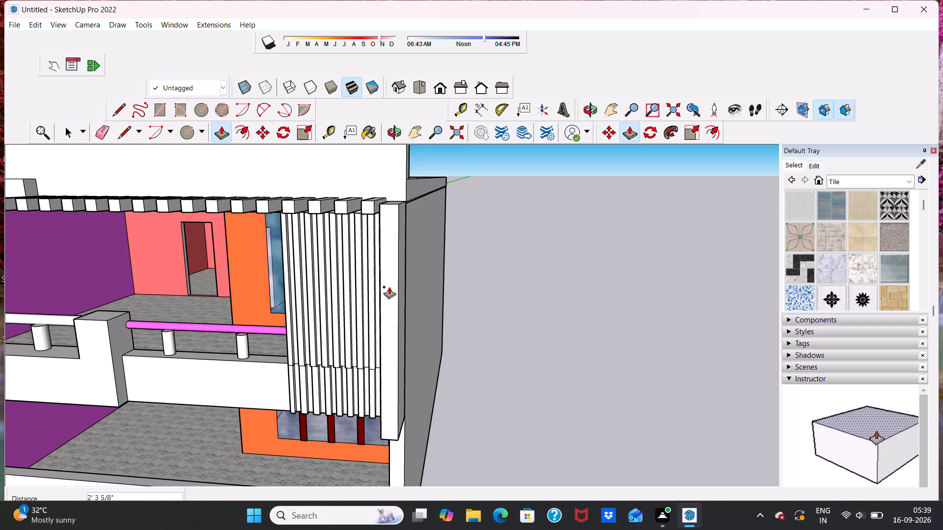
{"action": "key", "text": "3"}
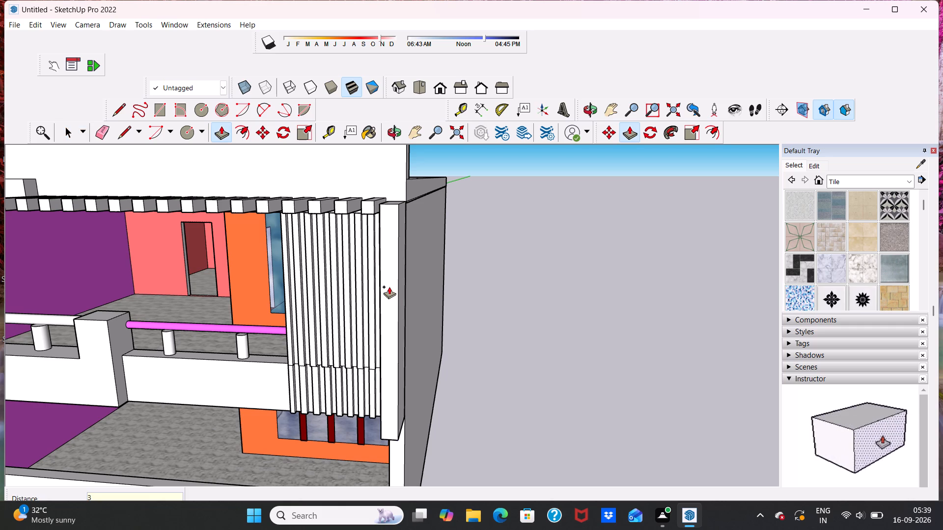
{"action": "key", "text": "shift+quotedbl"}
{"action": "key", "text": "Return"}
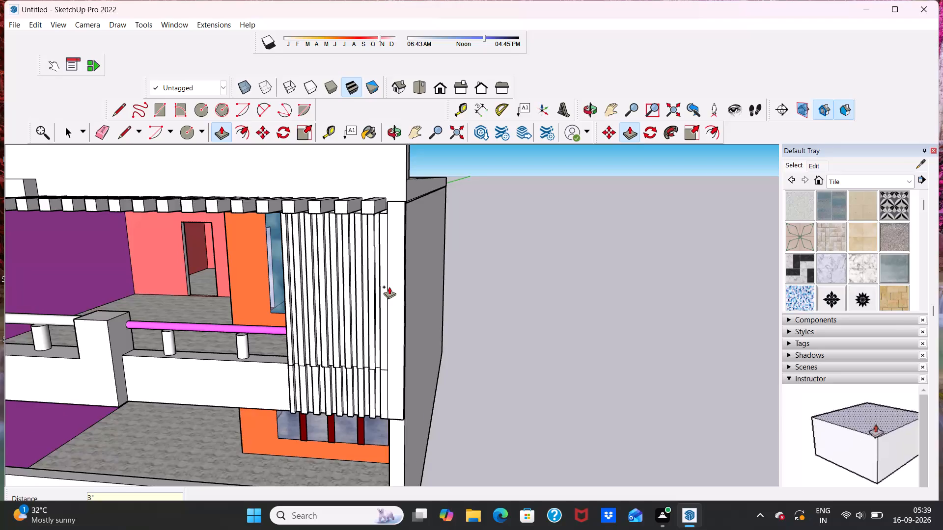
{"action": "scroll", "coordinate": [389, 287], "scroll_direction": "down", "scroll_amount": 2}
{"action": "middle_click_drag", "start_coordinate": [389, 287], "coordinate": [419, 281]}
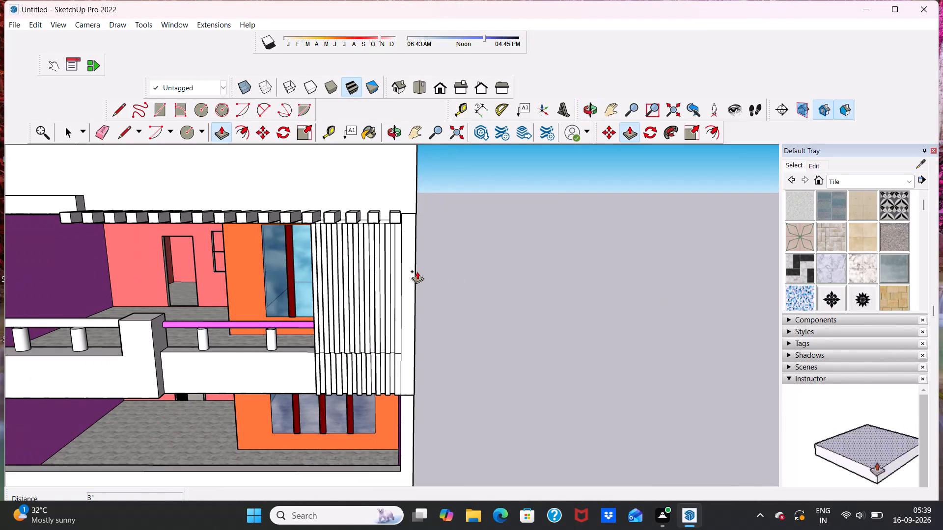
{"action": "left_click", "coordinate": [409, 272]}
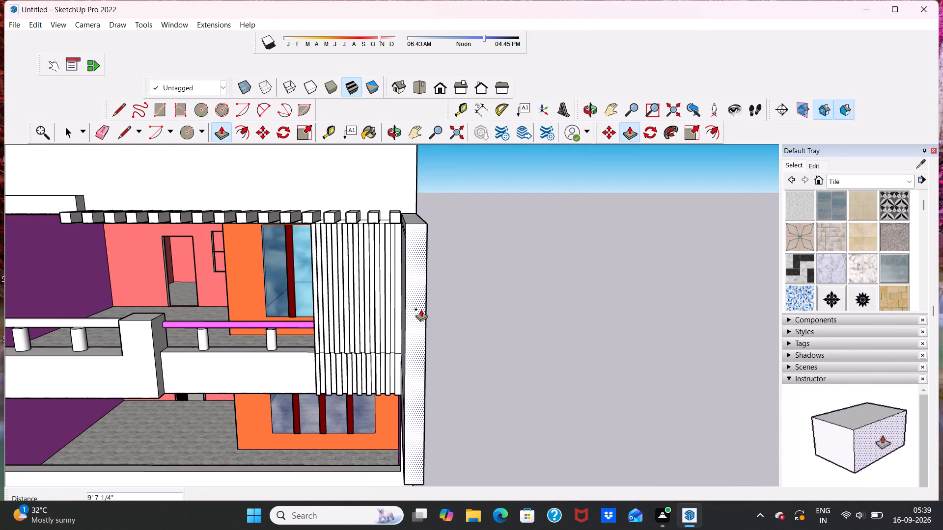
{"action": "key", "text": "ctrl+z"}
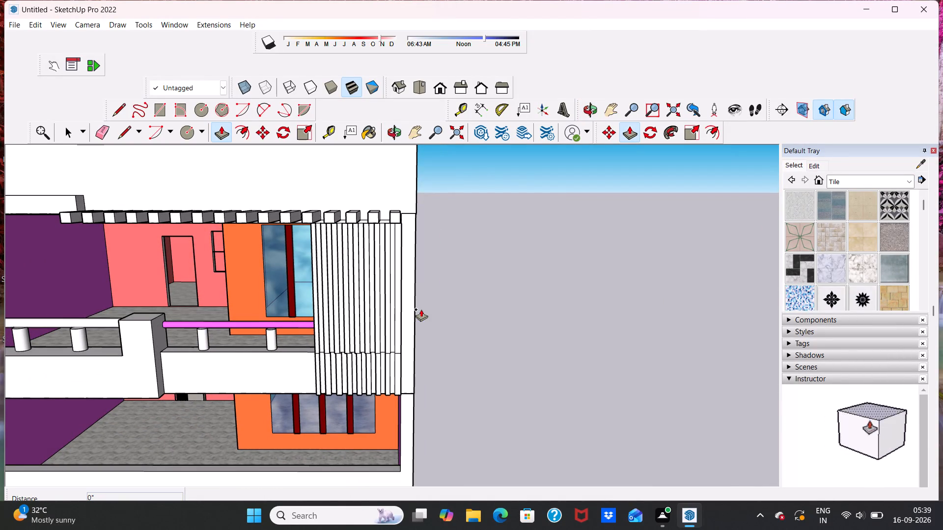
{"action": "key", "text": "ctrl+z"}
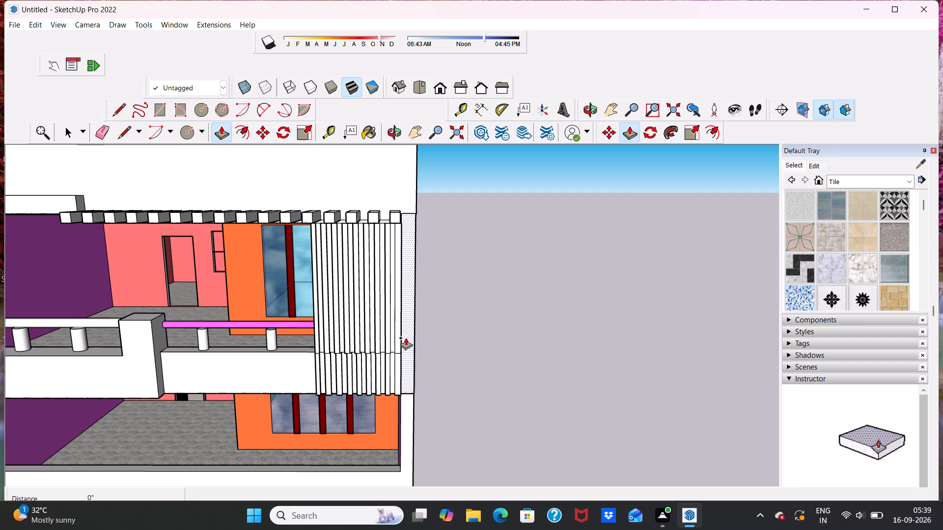
Push/Pull the upper-floor end wall's narrow front strip beside the wider finned panel outward by 1'.
{"action": "left_click", "coordinate": [409, 335]}
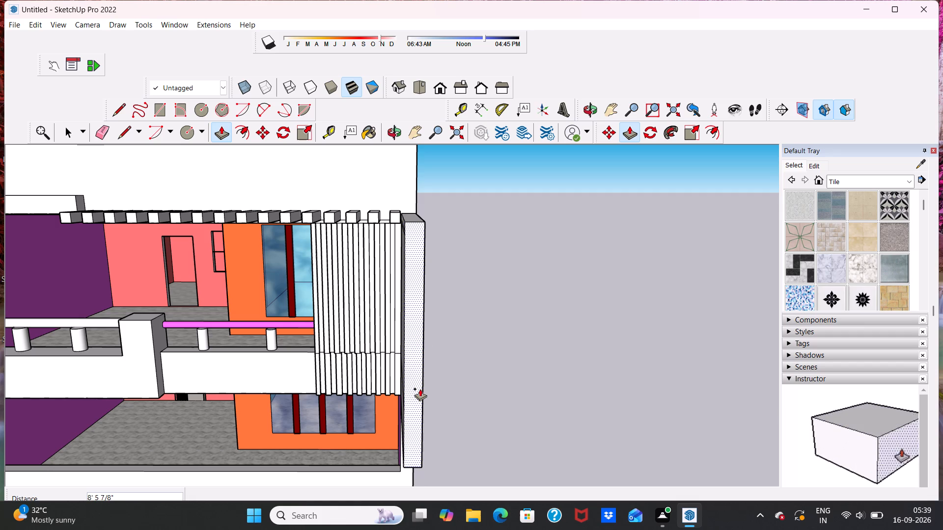
{"action": "type", "text": "1'"}
{"action": "key", "text": "Return"}
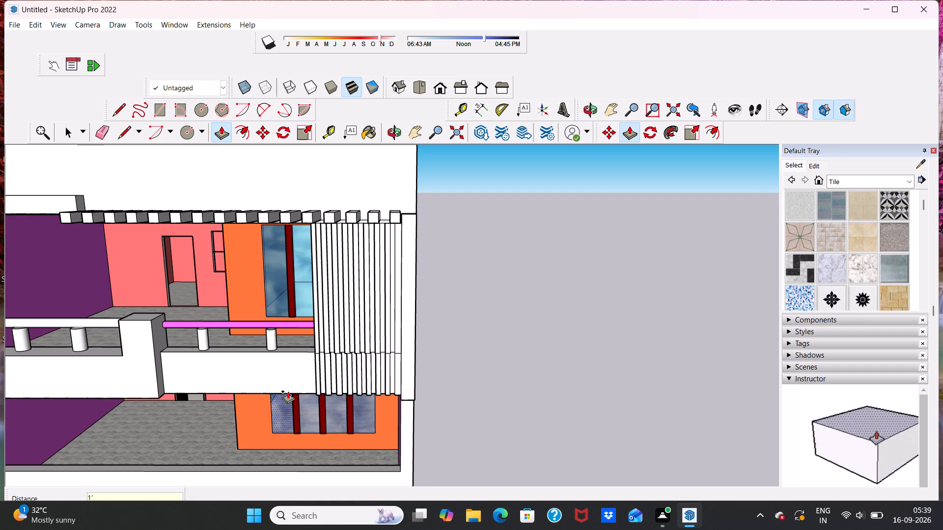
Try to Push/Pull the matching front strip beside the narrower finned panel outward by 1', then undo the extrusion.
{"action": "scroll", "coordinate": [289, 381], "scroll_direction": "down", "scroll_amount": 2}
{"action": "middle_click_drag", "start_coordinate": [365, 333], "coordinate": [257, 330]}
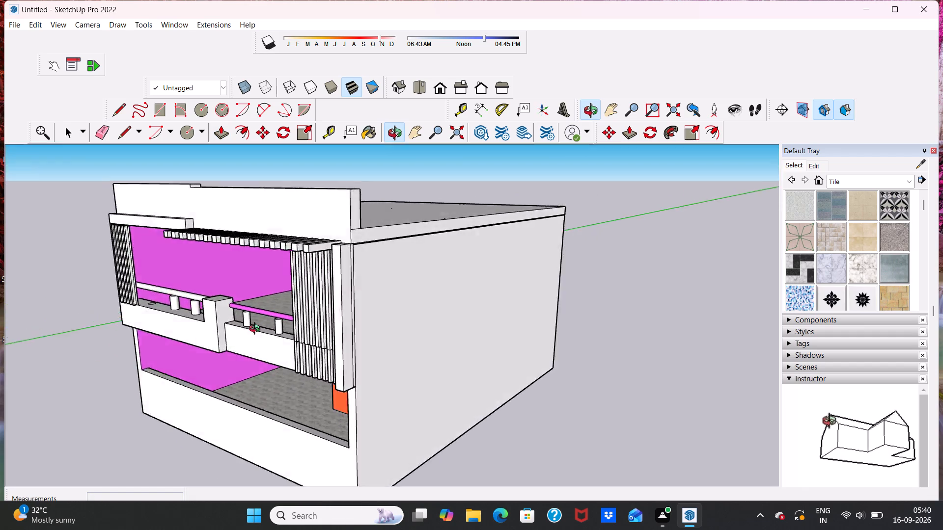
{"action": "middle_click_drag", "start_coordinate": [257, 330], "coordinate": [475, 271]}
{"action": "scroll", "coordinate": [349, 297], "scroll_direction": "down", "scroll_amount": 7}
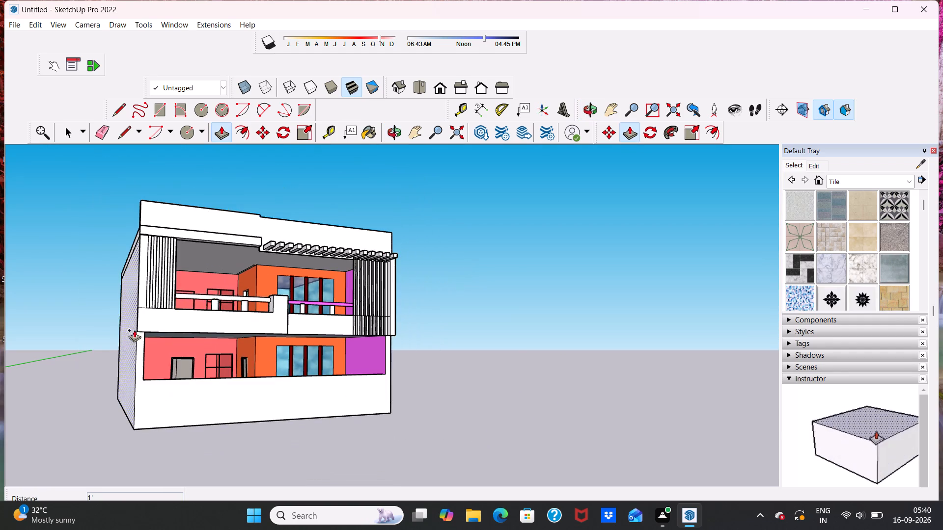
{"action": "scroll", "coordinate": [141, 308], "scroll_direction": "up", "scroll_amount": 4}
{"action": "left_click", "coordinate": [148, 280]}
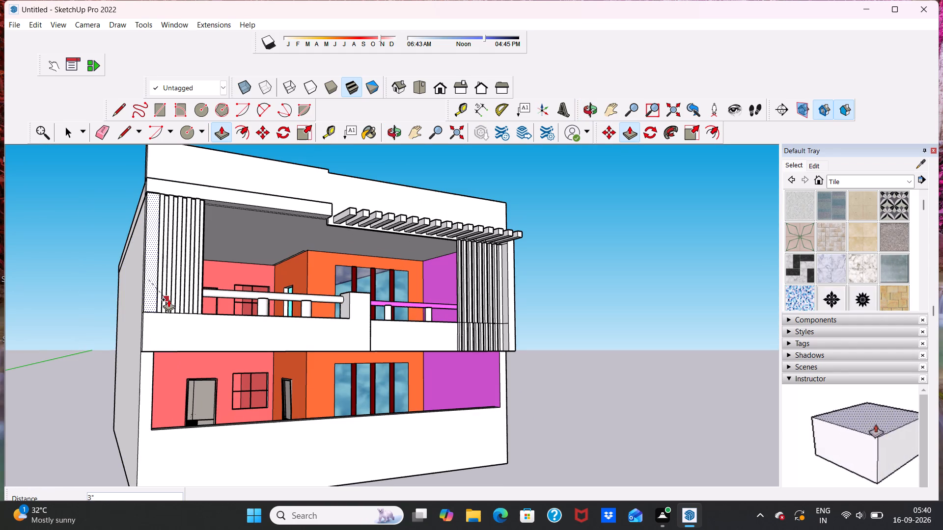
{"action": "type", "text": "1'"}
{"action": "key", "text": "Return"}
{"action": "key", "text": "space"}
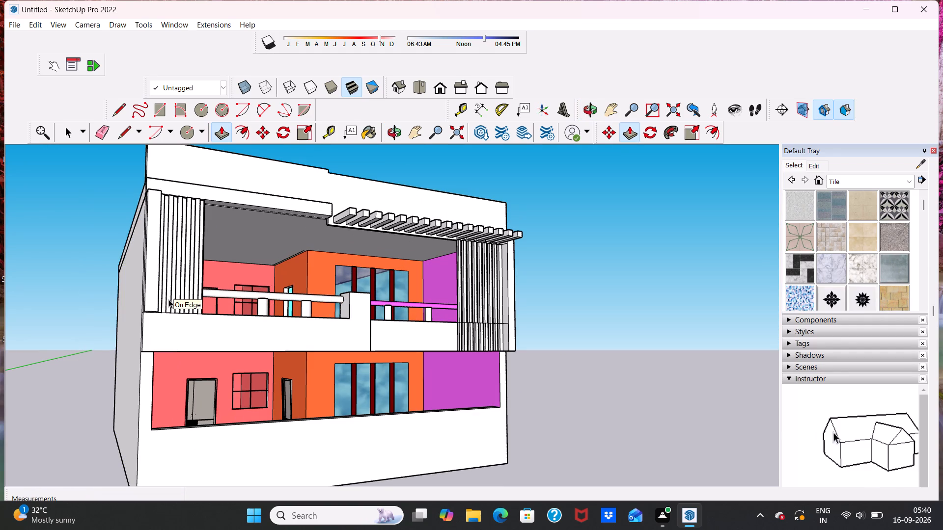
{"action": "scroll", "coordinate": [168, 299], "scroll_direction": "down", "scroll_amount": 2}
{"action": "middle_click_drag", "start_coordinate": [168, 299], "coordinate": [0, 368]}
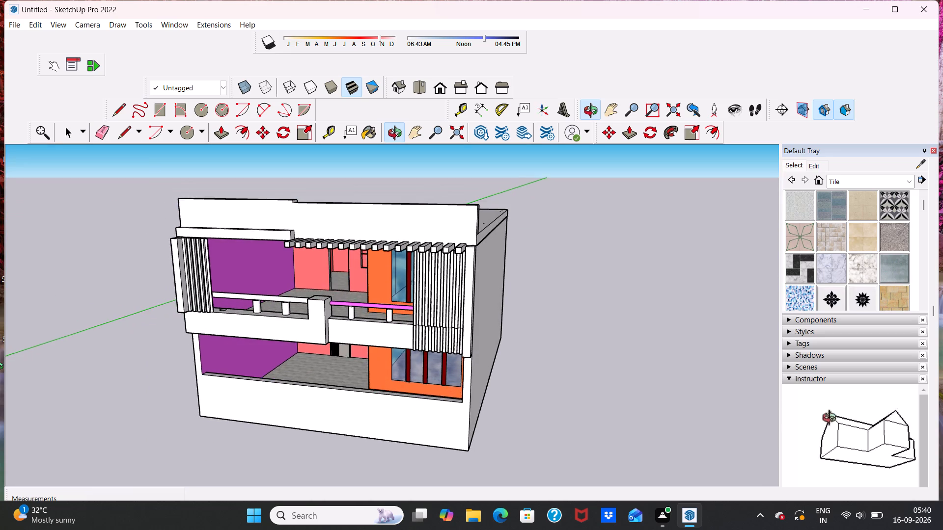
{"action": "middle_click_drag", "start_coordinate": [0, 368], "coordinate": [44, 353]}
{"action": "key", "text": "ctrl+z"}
Examine the house front, balcony and ground-floor opening from the front view and from lower and raised angles.
{"action": "middle_click_drag", "start_coordinate": [197, 315], "coordinate": [193, 310]}
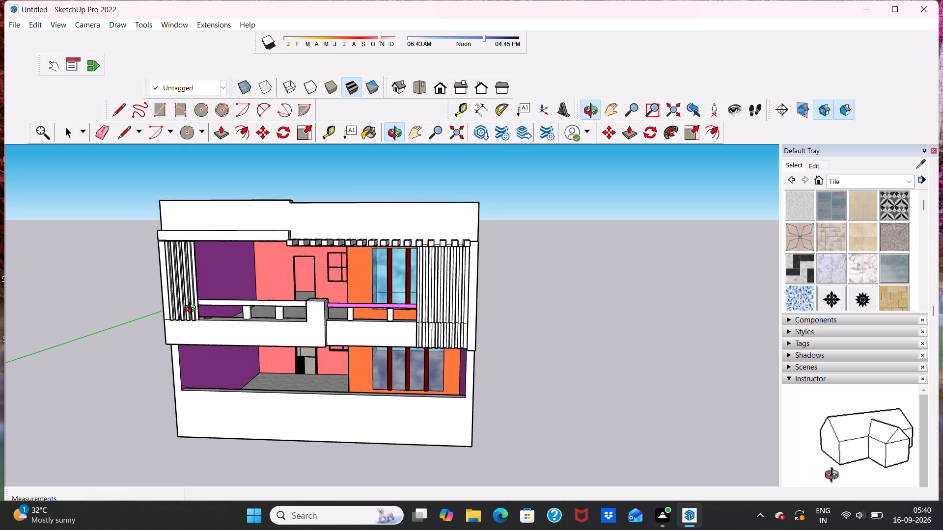
{"action": "middle_click_drag", "start_coordinate": [193, 310], "coordinate": [202, 263]}
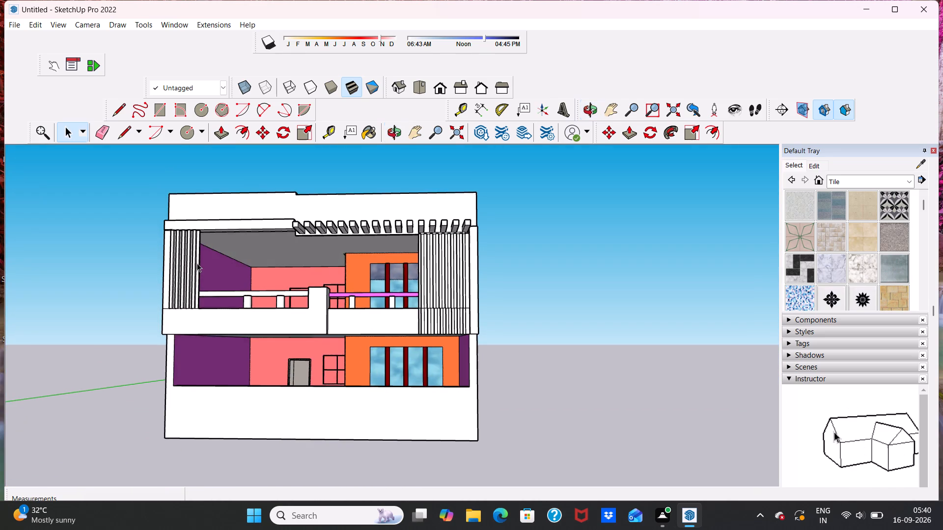
{"action": "scroll", "coordinate": [207, 257], "scroll_direction": "down", "scroll_amount": 2}
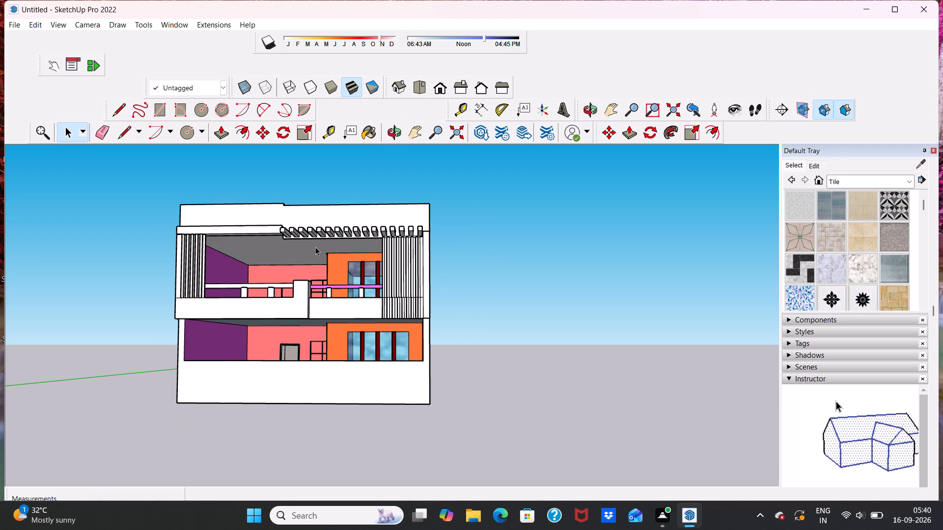
{"action": "scroll", "coordinate": [189, 83], "scroll_direction": "down", "scroll_amount": 4}
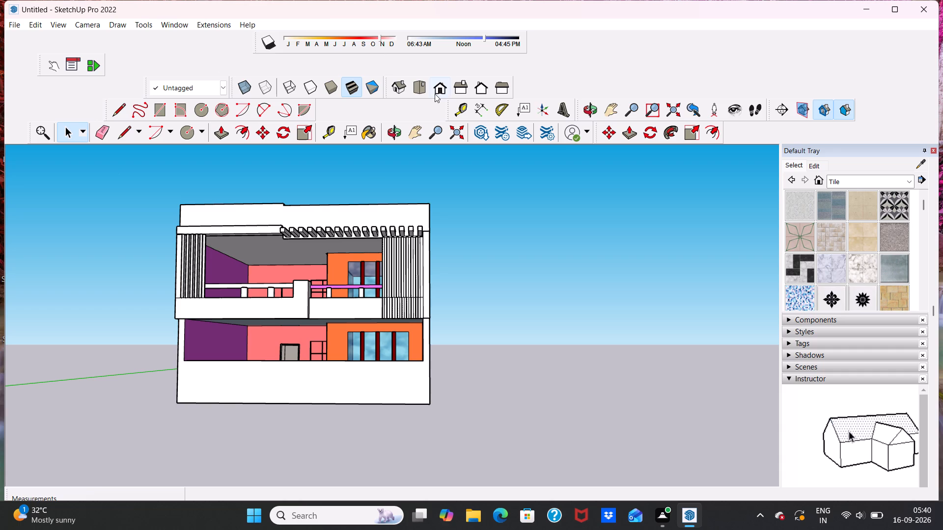
{"action": "left_click", "coordinate": [445, 88]}
{"action": "middle_click_drag", "start_coordinate": [330, 341], "coordinate": [328, 376]}
{"action": "scroll", "coordinate": [328, 376], "scroll_direction": "down", "scroll_amount": 1}
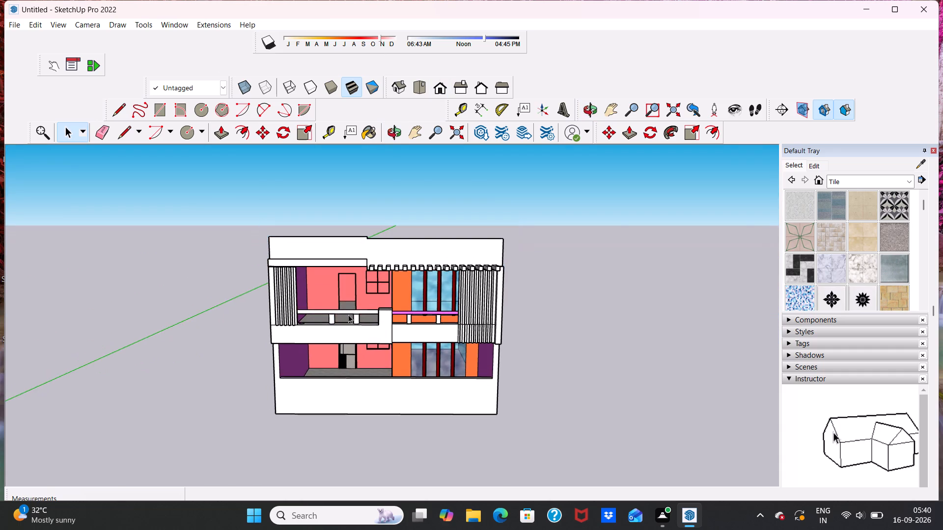
{"action": "scroll", "coordinate": [369, 296], "scroll_direction": "up", "scroll_amount": 10}
{"action": "scroll", "coordinate": [313, 333], "scroll_direction": "down", "scroll_amount": 1}
{"action": "middle_click_drag", "start_coordinate": [371, 275], "coordinate": [372, 291]}
{"action": "scroll", "coordinate": [372, 288], "scroll_direction": "up", "scroll_amount": 13}
{"action": "middle_click_drag", "start_coordinate": [377, 246], "coordinate": [324, 320]}
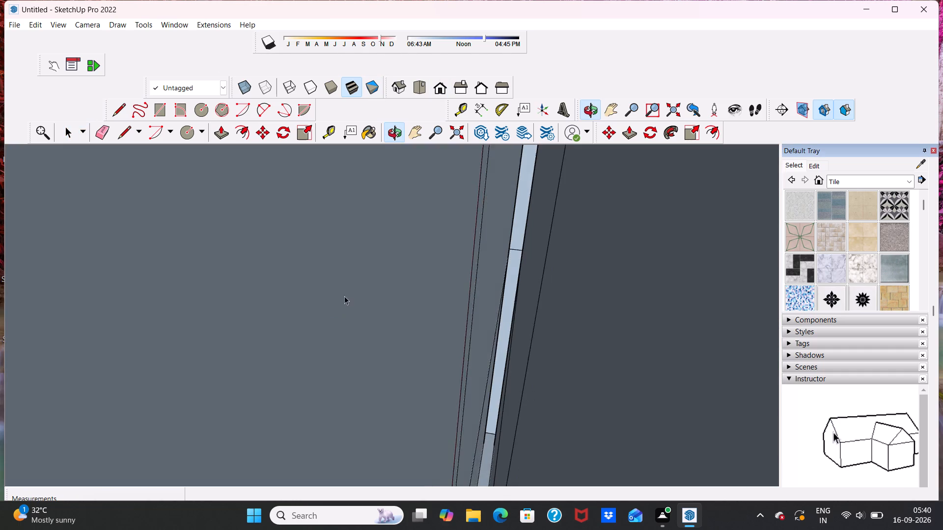
{"action": "scroll", "coordinate": [358, 273], "scroll_direction": "down", "scroll_amount": 14}
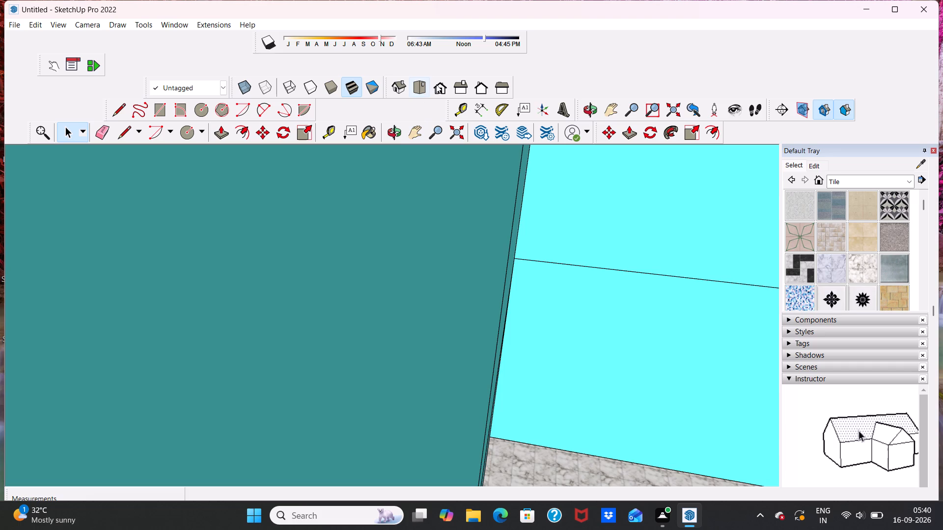
{"action": "left_click", "coordinate": [436, 83]}
{"action": "scroll", "coordinate": [169, 445], "scroll_direction": "down", "scroll_amount": 5}
{"action": "scroll", "coordinate": [433, 529], "scroll_direction": "down", "scroll_amount": 3}
{"action": "scroll", "coordinate": [438, 408], "scroll_direction": "down", "scroll_amount": 4}
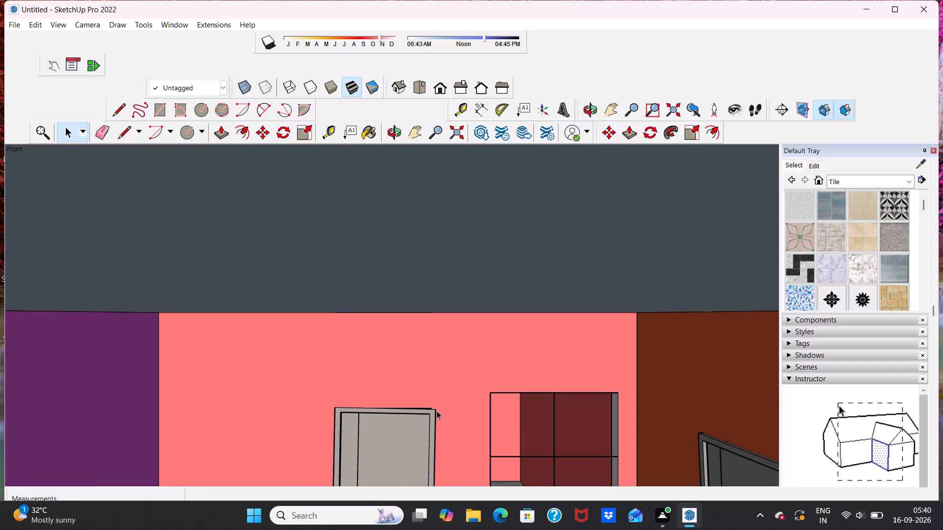
{"action": "scroll", "coordinate": [437, 411], "scroll_direction": "down", "scroll_amount": 2}
{"action": "scroll", "coordinate": [478, 429], "scroll_direction": "down", "scroll_amount": 3}
{"action": "scroll", "coordinate": [457, 390], "scroll_direction": "down", "scroll_amount": 2}
{"action": "middle_click_drag", "start_coordinate": [456, 384], "coordinate": [424, 429]}
{"action": "scroll", "coordinate": [424, 424], "scroll_direction": "up", "scroll_amount": 1}
{"action": "scroll", "coordinate": [427, 398], "scroll_direction": "down", "scroll_amount": 3}
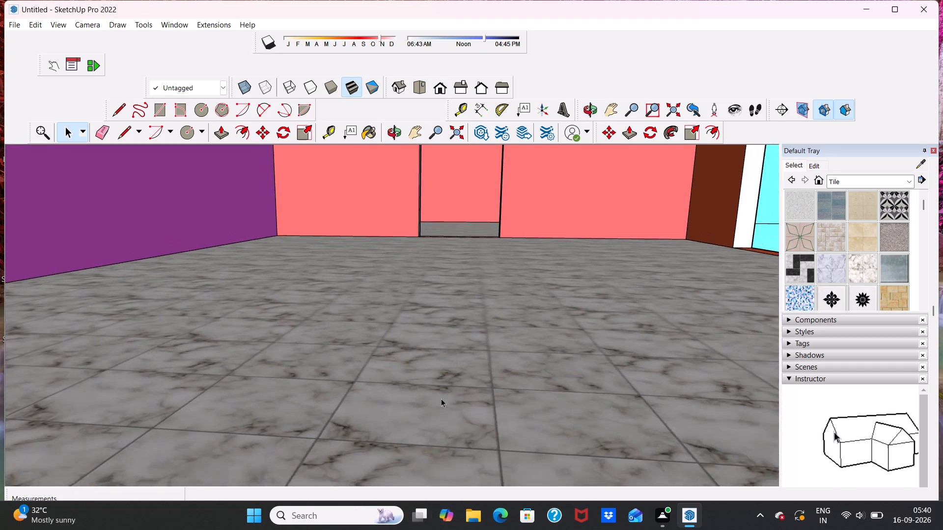
{"action": "scroll", "coordinate": [441, 398], "scroll_direction": "down", "scroll_amount": 8}
{"action": "scroll", "coordinate": [280, 0], "scroll_direction": "down", "scroll_amount": 4}
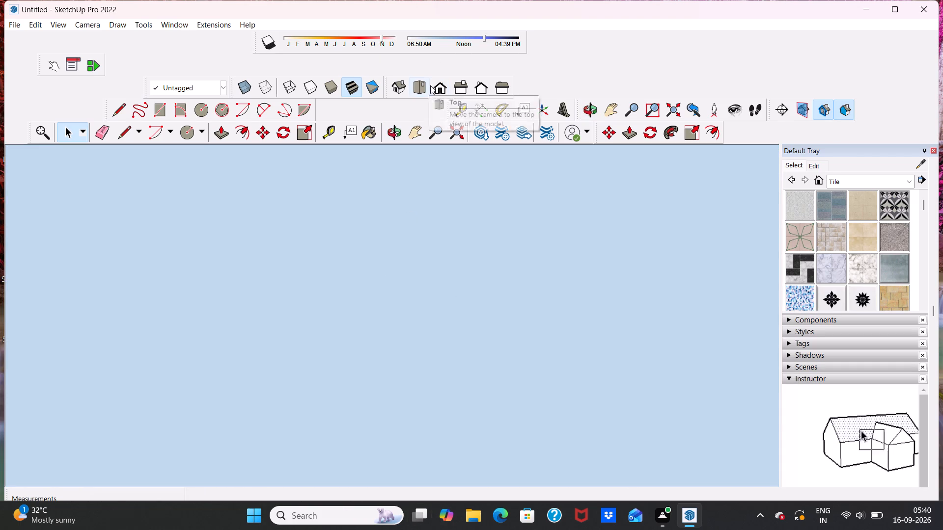
{"action": "left_click", "coordinate": [439, 82]}
{"action": "scroll", "coordinate": [439, 222], "scroll_direction": "down", "scroll_amount": 12}
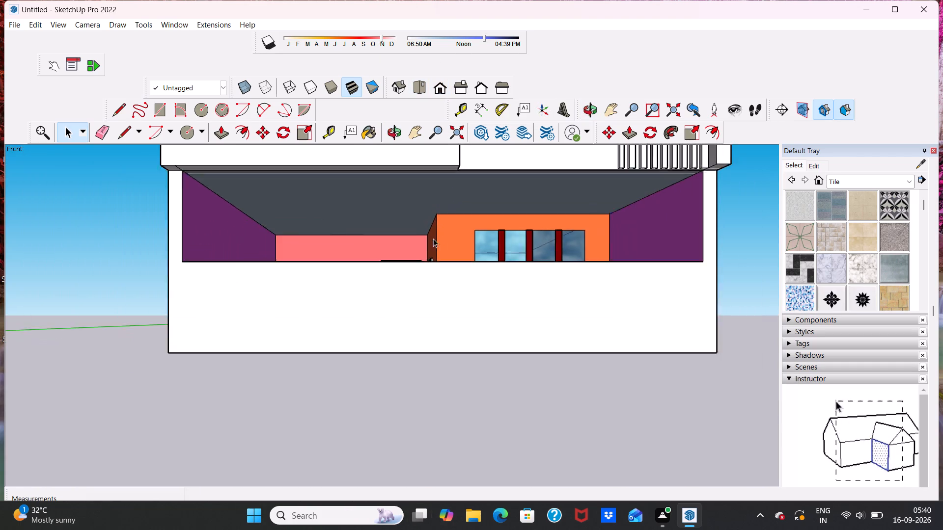
{"action": "scroll", "coordinate": [433, 238], "scroll_direction": "down", "scroll_amount": 2}
{"action": "middle_click_drag", "start_coordinate": [433, 245], "coordinate": [432, 330]}
{"action": "scroll", "coordinate": [445, 286], "scroll_direction": "down", "scroll_amount": 2}
{"action": "middle_click_drag", "start_coordinate": [476, 306], "coordinate": [459, 266]}
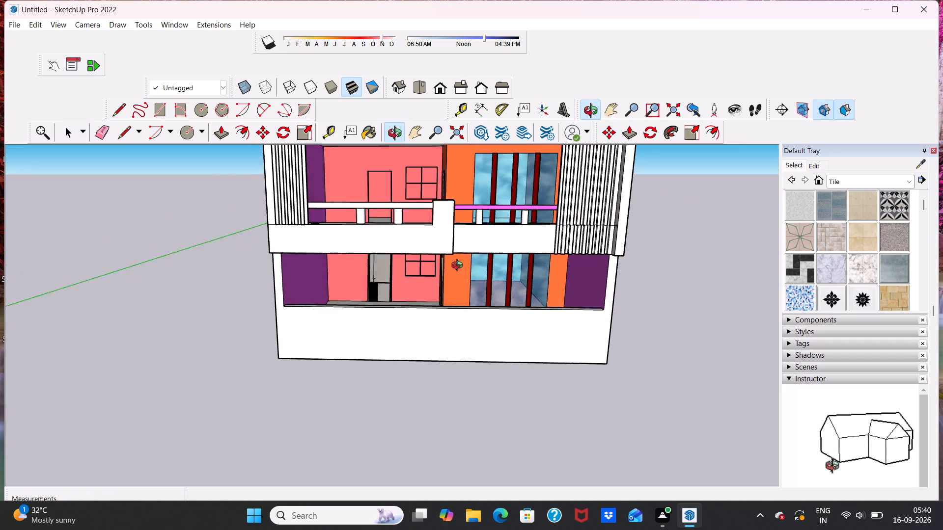
{"action": "middle_click_drag", "start_coordinate": [459, 266], "coordinate": [446, 270]}
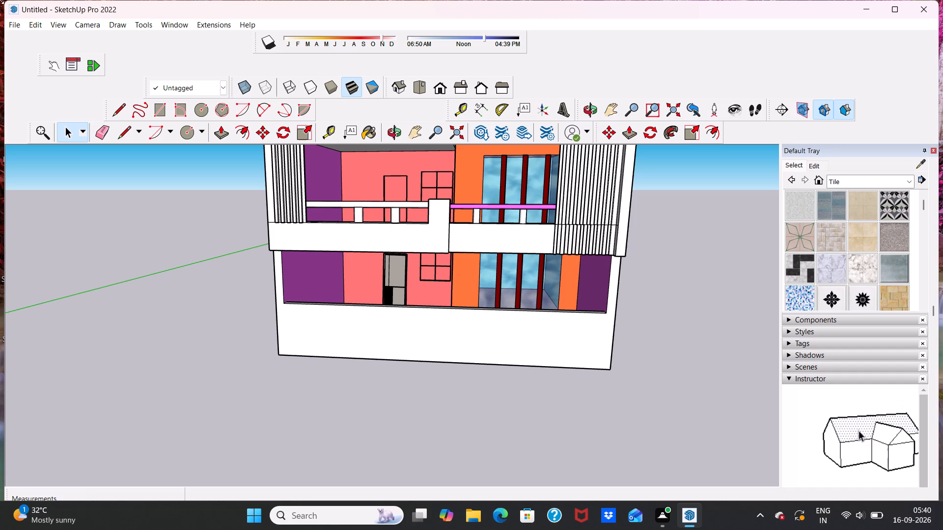
{"action": "scroll", "coordinate": [0, 113], "scroll_direction": "down", "scroll_amount": 2}
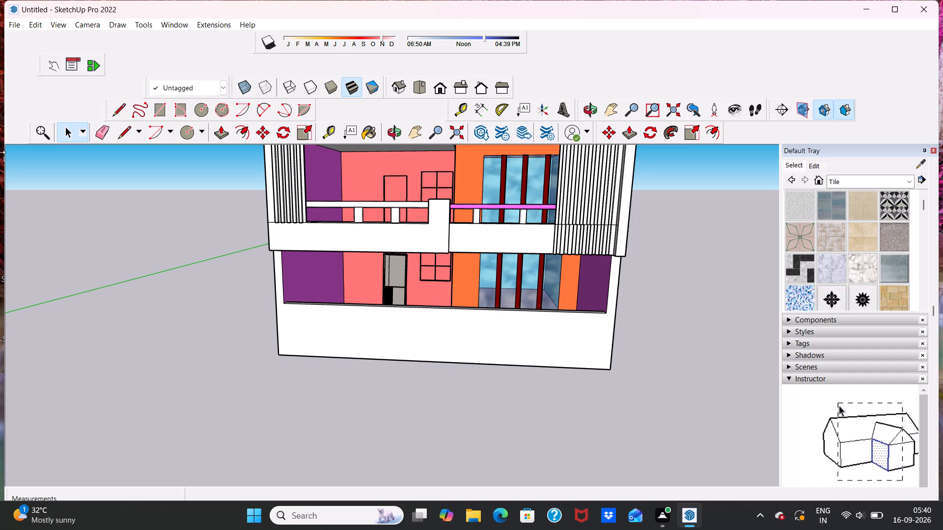
{"action": "middle_click_drag", "start_coordinate": [4, 146], "coordinate": [14, 55]}
{"action": "scroll", "coordinate": [0, 146], "scroll_direction": "up", "scroll_amount": 3}
Draw a 5' vertical line from the ground-floor opening's lower corner to the wall base, at the end below the narrower finned panel.
{"action": "left_click", "coordinate": [277, 283]}
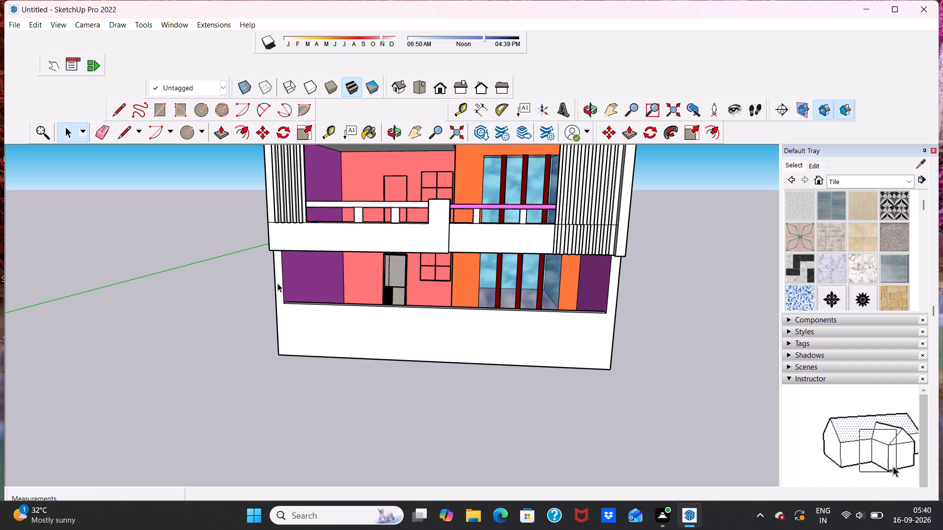
{"action": "left_click", "coordinate": [127, 233]}
{"action": "left_click", "coordinate": [119, 130]}
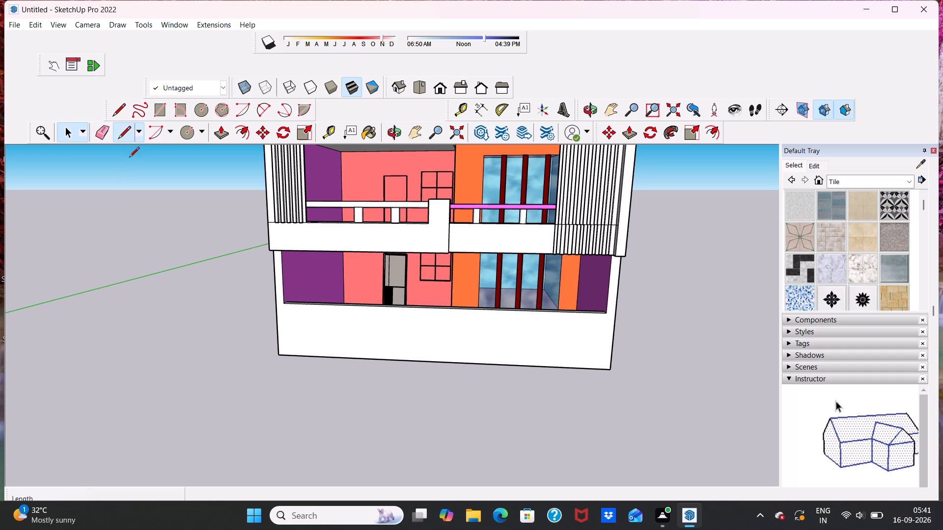
{"action": "scroll", "coordinate": [324, 404], "scroll_direction": "up", "scroll_amount": 5}
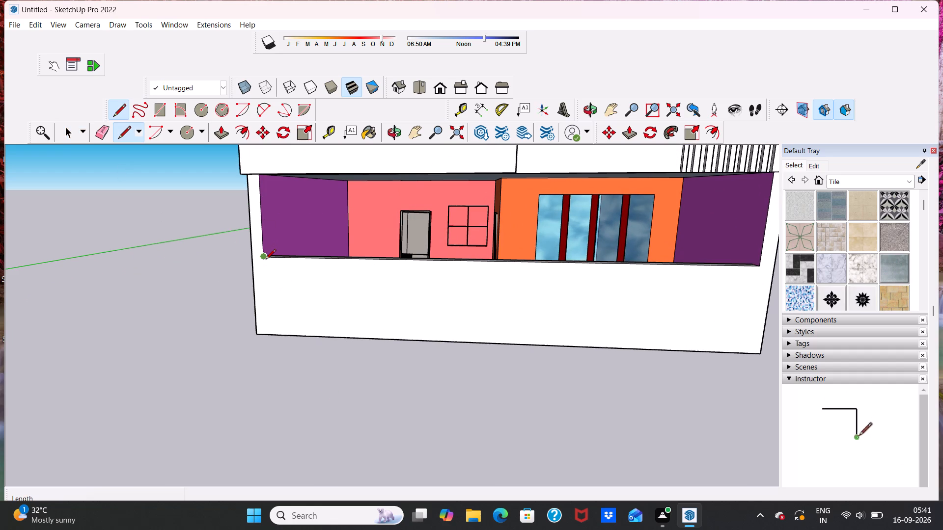
{"action": "left_click", "coordinate": [265, 259]}
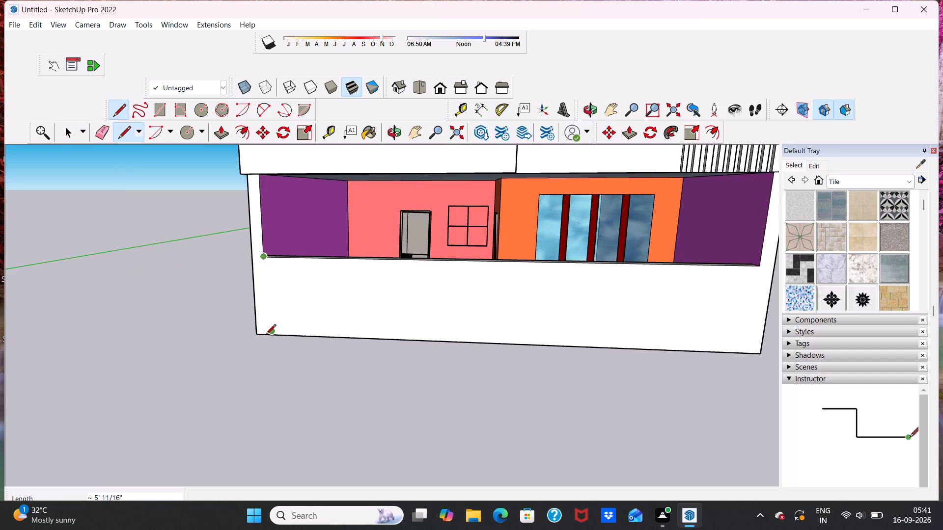
{"action": "left_click", "coordinate": [264, 334]}
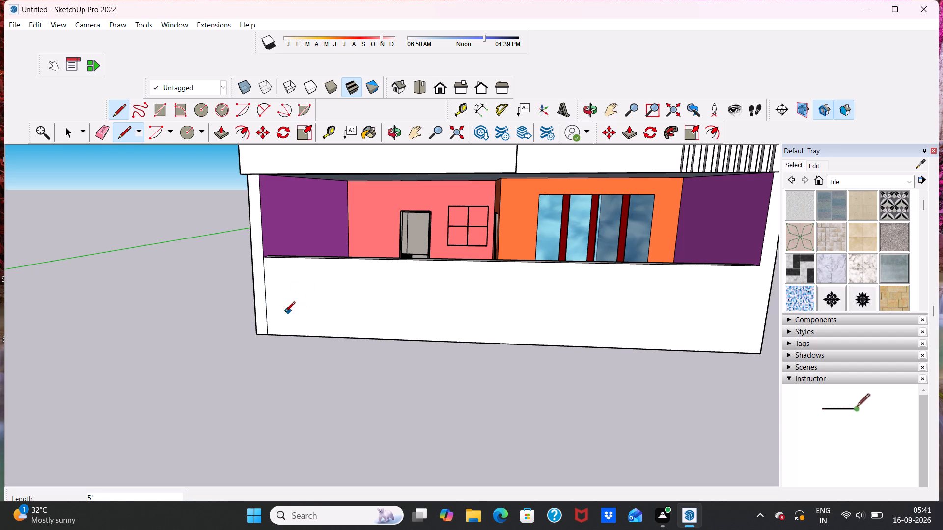
{"action": "left_click_drag", "start_coordinate": [284, 313], "coordinate": [268, 298]}
{"action": "key", "text": "space"}
Draw a matching 5' vertical line from the opening's other lower corner to the wall base, below the wider finned panel.
{"action": "scroll", "coordinate": [785, 239], "scroll_direction": "down", "scroll_amount": 7}
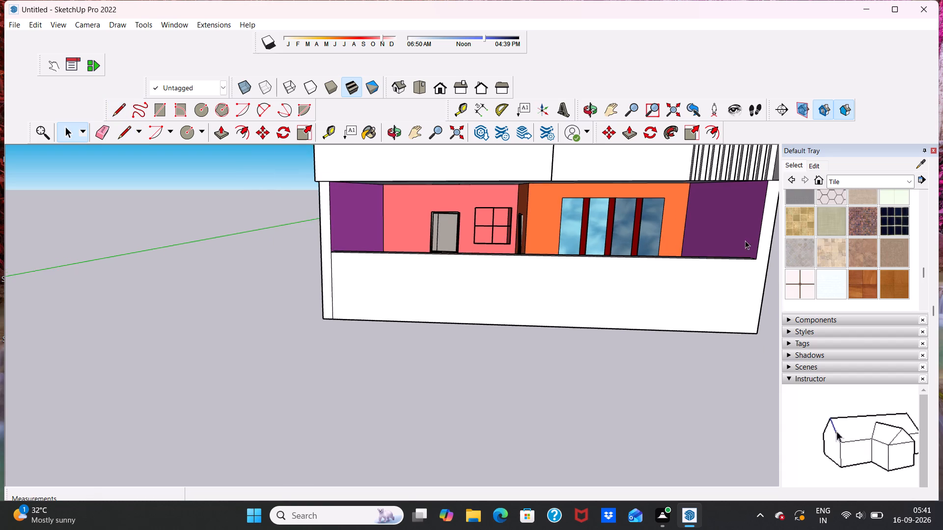
{"action": "scroll", "coordinate": [753, 256], "scroll_direction": "down", "scroll_amount": 1}
{"action": "scroll", "coordinate": [761, 272], "scroll_direction": "up", "scroll_amount": 3}
{"action": "scroll", "coordinate": [751, 256], "scroll_direction": "down", "scroll_amount": 1}
{"action": "middle_click_drag", "start_coordinate": [754, 253], "coordinate": [717, 241]}
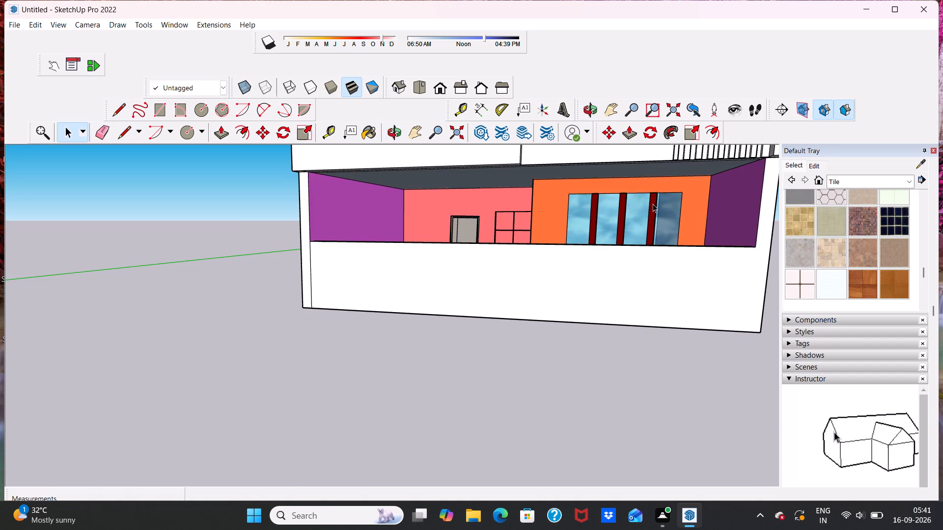
{"action": "left_click", "coordinate": [127, 135]}
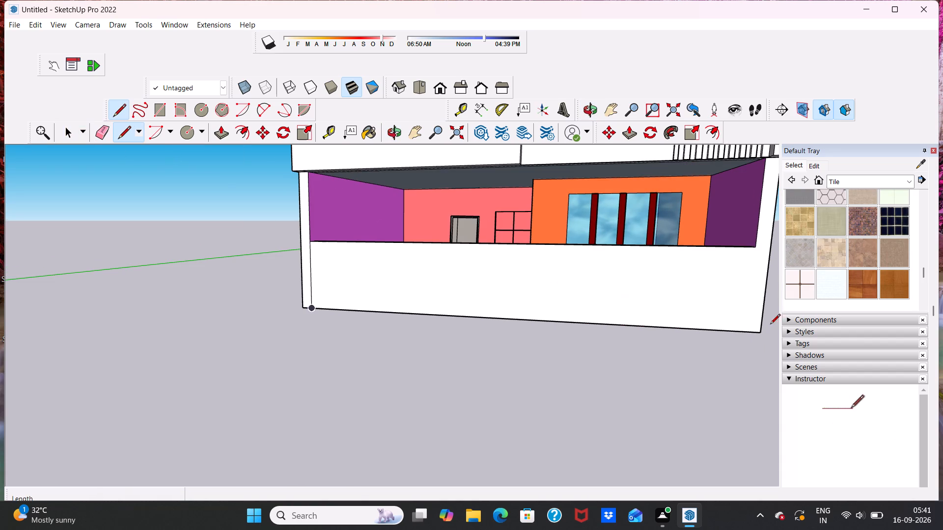
{"action": "left_click", "coordinate": [755, 246]}
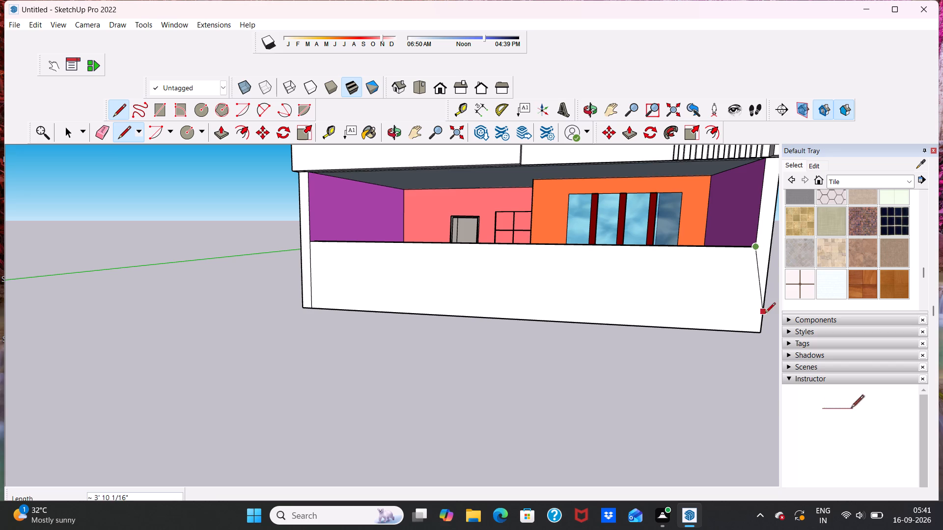
{"action": "scroll", "coordinate": [753, 330], "scroll_direction": "up", "scroll_amount": 4}
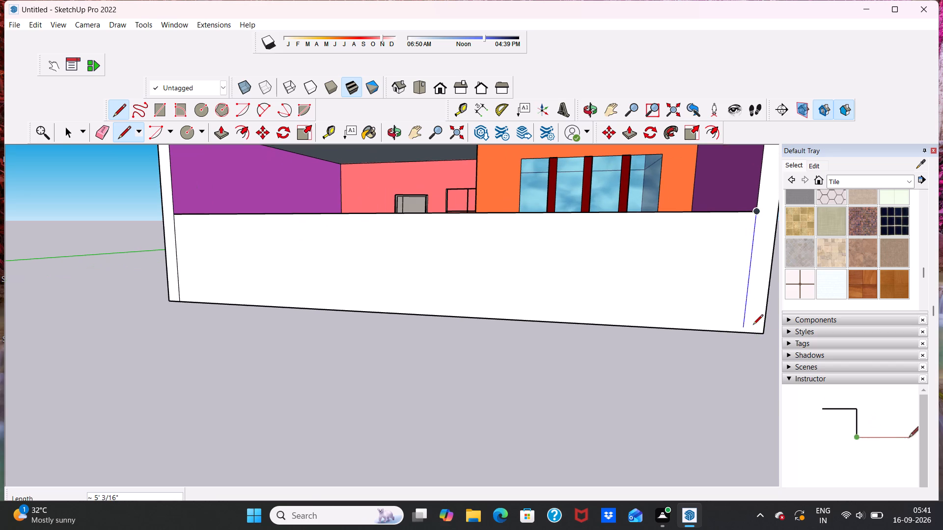
{"action": "left_click", "coordinate": [747, 330]}
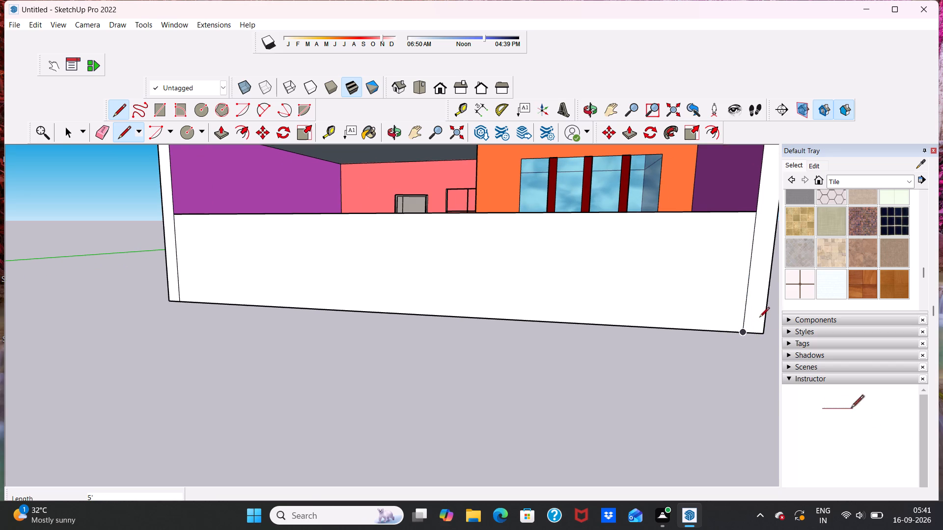
{"action": "key", "text": "space"}
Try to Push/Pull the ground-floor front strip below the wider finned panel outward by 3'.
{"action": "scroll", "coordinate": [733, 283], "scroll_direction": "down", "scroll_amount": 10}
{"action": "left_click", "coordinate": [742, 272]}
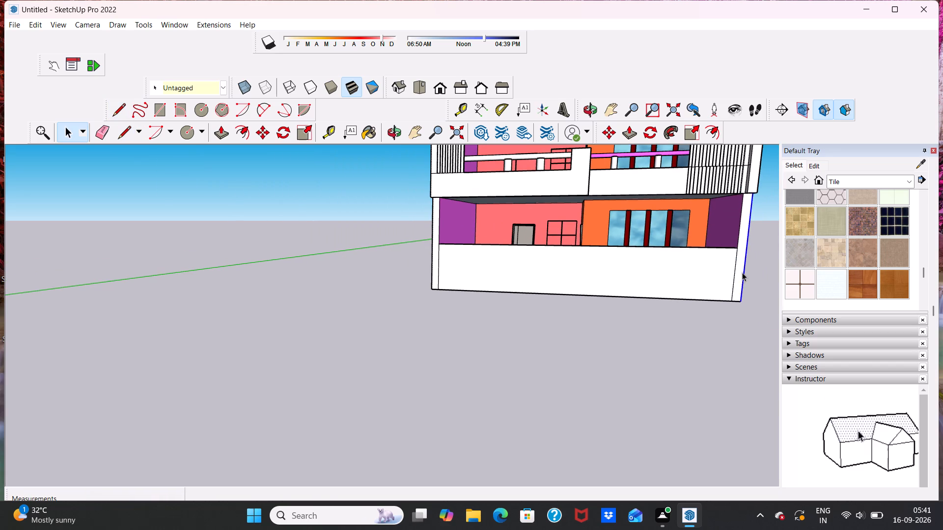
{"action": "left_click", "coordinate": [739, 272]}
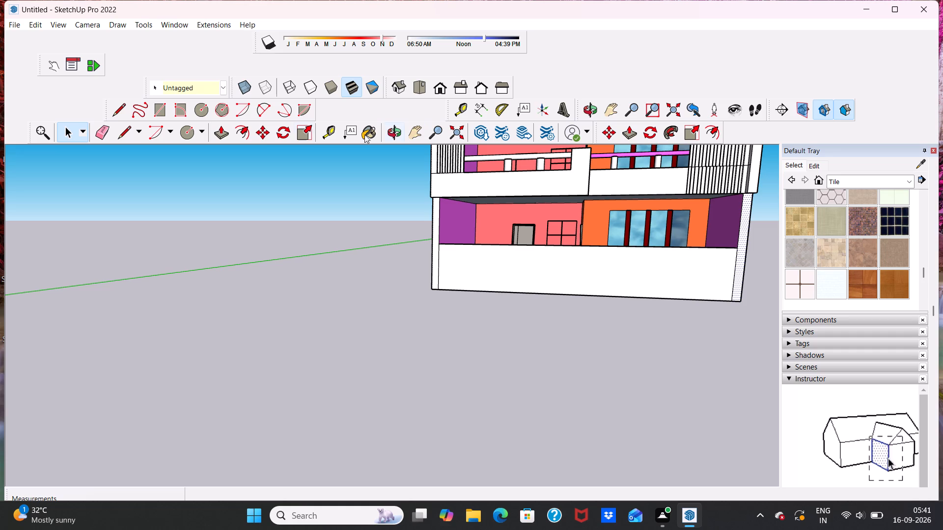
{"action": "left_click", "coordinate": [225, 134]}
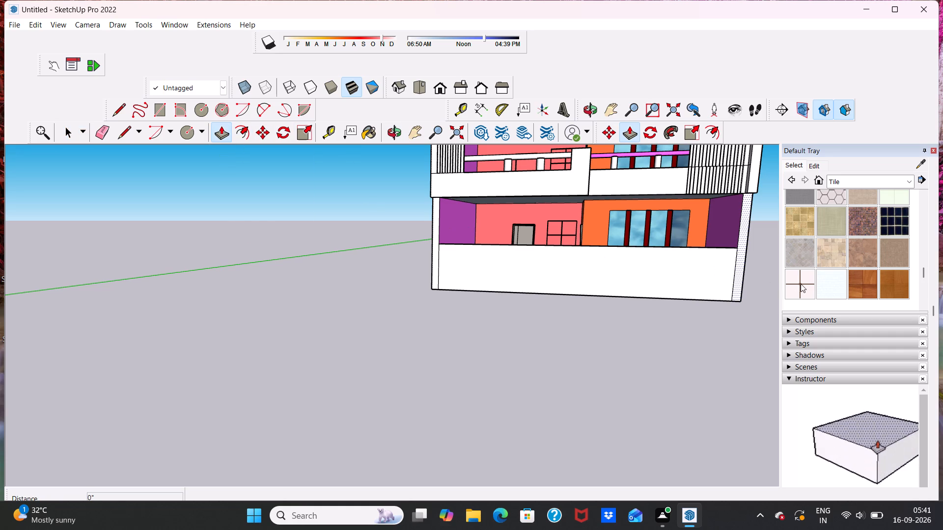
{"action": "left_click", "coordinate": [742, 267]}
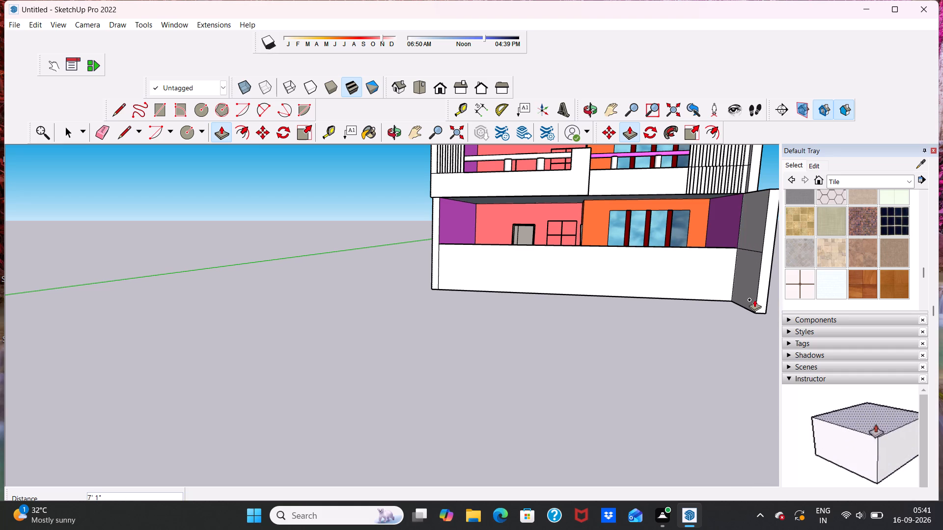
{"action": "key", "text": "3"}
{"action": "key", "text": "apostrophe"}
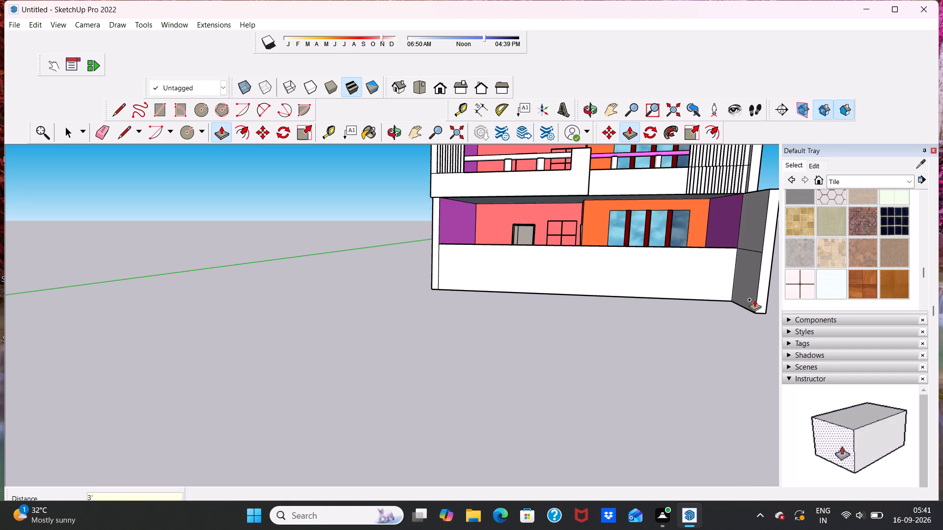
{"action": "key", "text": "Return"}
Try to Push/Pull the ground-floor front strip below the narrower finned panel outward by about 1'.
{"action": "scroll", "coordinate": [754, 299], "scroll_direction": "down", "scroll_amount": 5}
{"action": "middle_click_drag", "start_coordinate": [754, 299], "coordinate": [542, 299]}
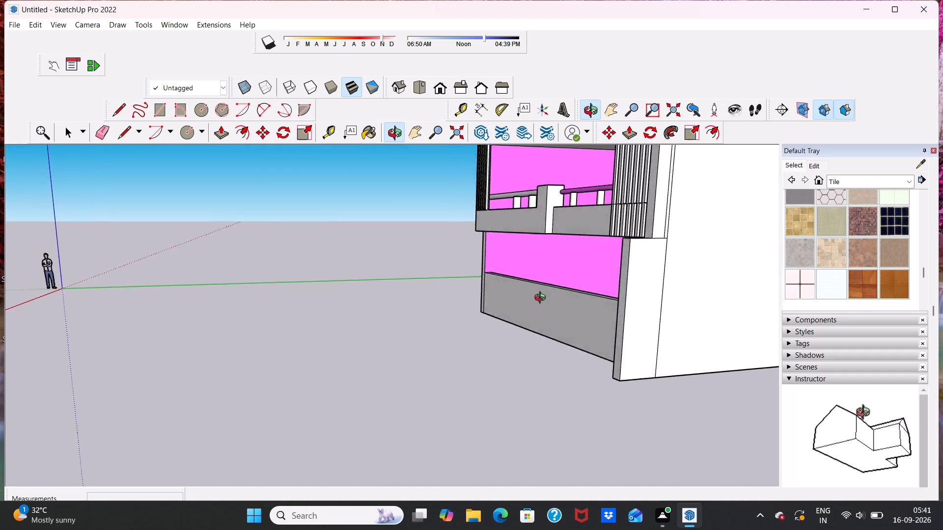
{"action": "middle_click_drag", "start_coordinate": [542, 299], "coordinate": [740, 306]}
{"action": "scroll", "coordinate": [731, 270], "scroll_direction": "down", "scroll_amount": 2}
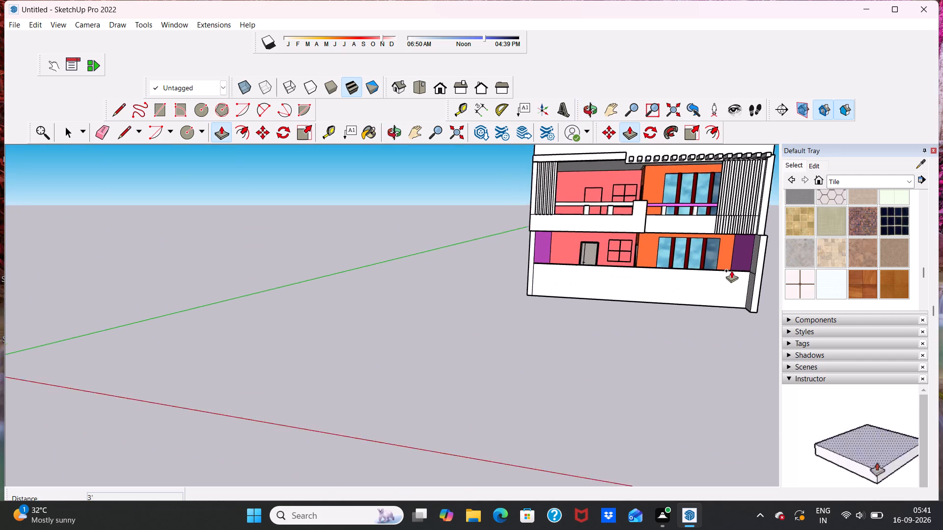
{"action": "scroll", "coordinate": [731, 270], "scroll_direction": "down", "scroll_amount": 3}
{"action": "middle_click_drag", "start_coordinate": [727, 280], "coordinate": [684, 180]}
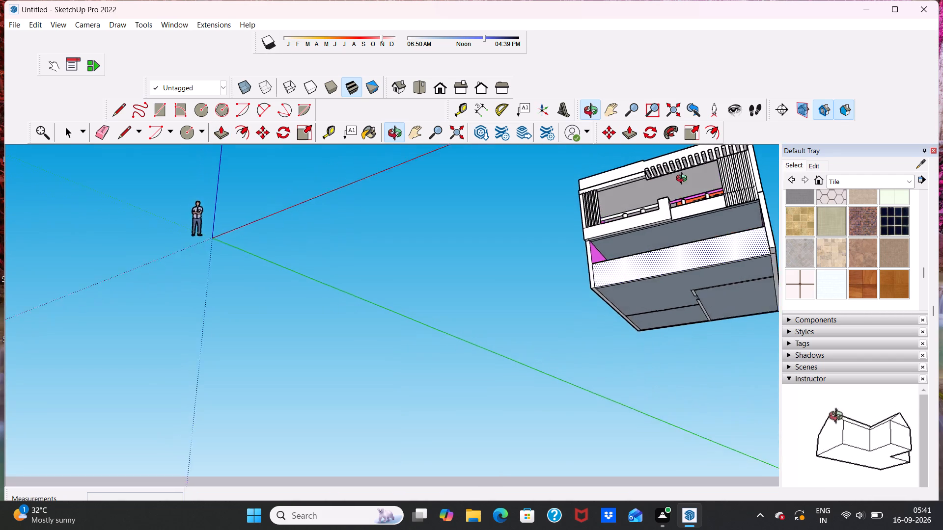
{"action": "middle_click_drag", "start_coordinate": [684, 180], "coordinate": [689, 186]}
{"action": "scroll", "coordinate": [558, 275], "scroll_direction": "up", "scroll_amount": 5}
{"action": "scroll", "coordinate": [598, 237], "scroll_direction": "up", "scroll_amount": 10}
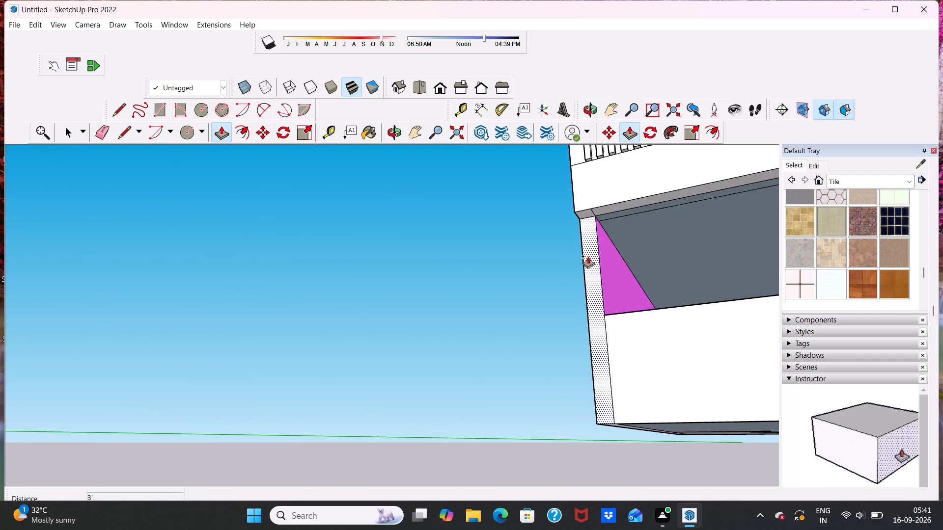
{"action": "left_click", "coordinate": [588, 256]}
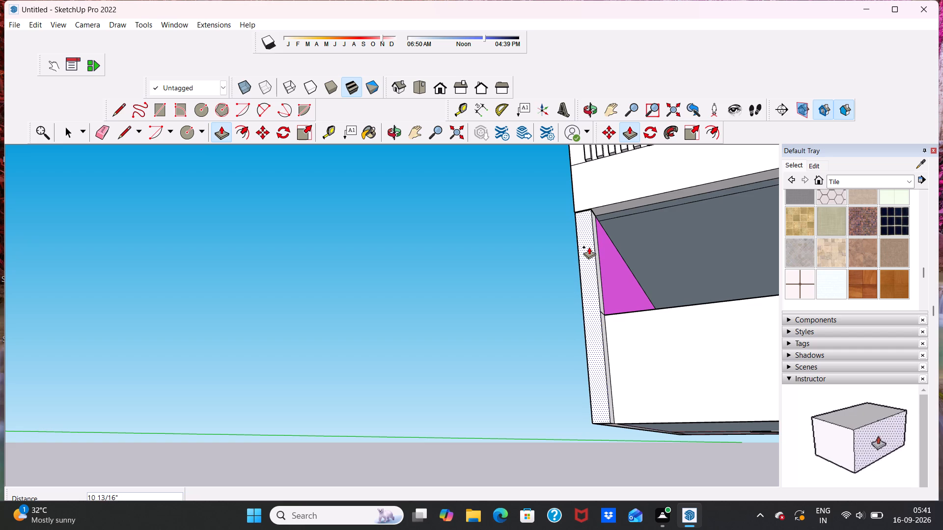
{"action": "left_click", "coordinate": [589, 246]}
Examine the two projecting ground-floor end strips from front, side and farther viewpoints.
{"action": "scroll", "coordinate": [599, 240], "scroll_direction": "down", "scroll_amount": 4}
{"action": "middle_click_drag", "start_coordinate": [616, 239], "coordinate": [647, 277]}
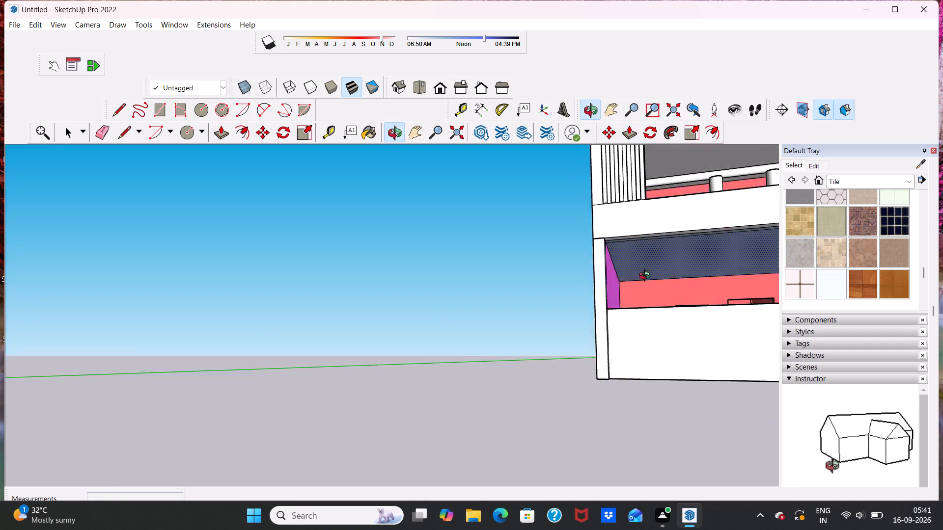
{"action": "middle_click_drag", "start_coordinate": [647, 277], "coordinate": [677, 327]}
{"action": "scroll", "coordinate": [674, 293], "scroll_direction": "down", "scroll_amount": 5}
{"action": "middle_click_drag", "start_coordinate": [662, 280], "coordinate": [501, 274]}
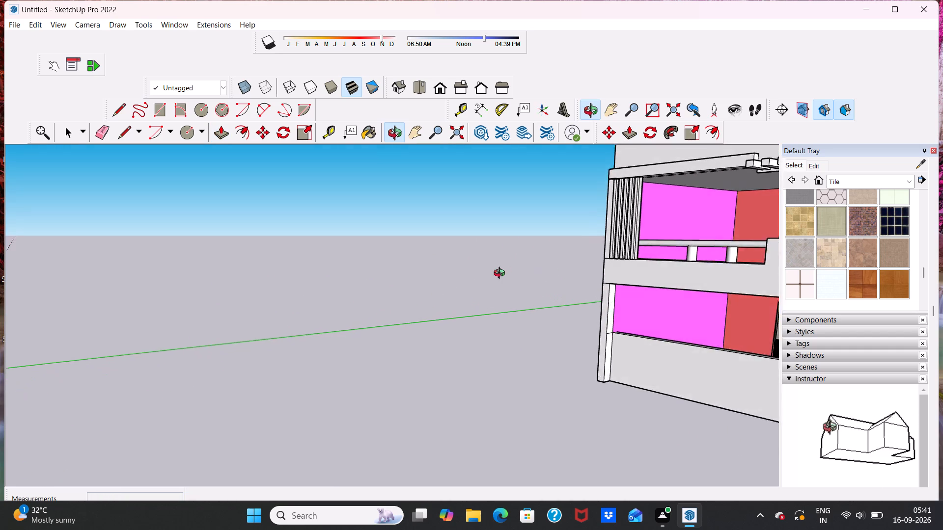
{"action": "middle_click_drag", "start_coordinate": [501, 274], "coordinate": [488, 275]}
{"action": "scroll", "coordinate": [486, 275], "scroll_direction": "up", "scroll_amount": 1}
{"action": "scroll", "coordinate": [486, 275], "scroll_direction": "down", "scroll_amount": 5}
{"action": "scroll", "coordinate": [583, 283], "scroll_direction": "down", "scroll_amount": 3}
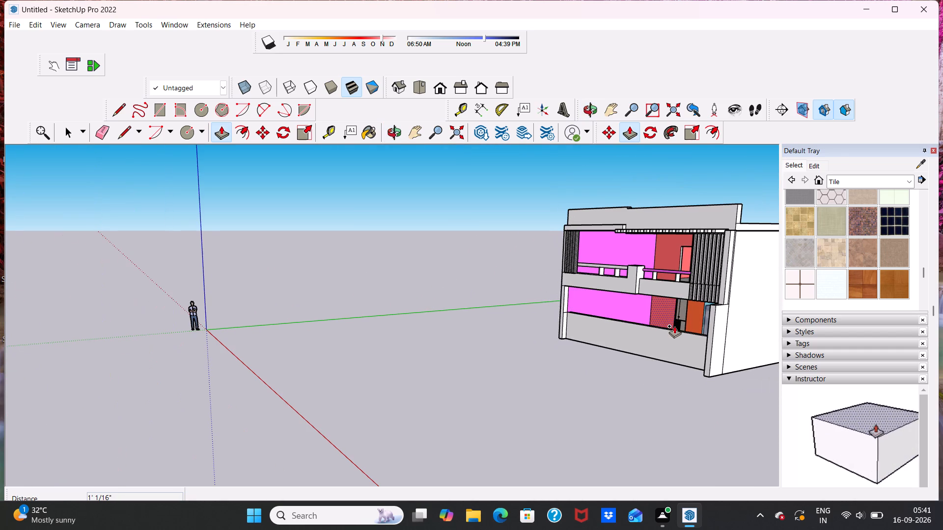
{"action": "middle_click_drag", "start_coordinate": [674, 328], "coordinate": [698, 328]}
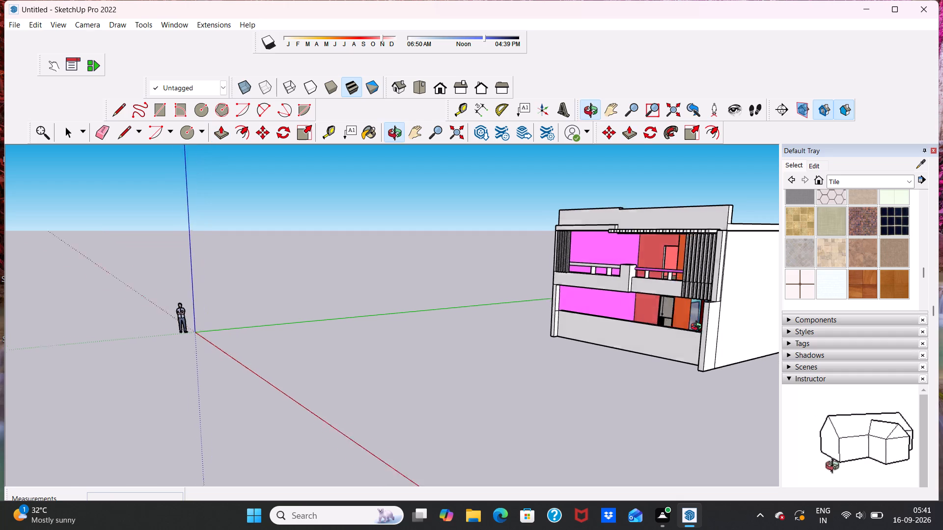
{"action": "middle_click_drag", "start_coordinate": [698, 328], "coordinate": [731, 325]}
{"action": "scroll", "coordinate": [714, 320], "scroll_direction": "down", "scroll_amount": 1}
{"action": "scroll", "coordinate": [679, 310], "scroll_direction": "up", "scroll_amount": 7}
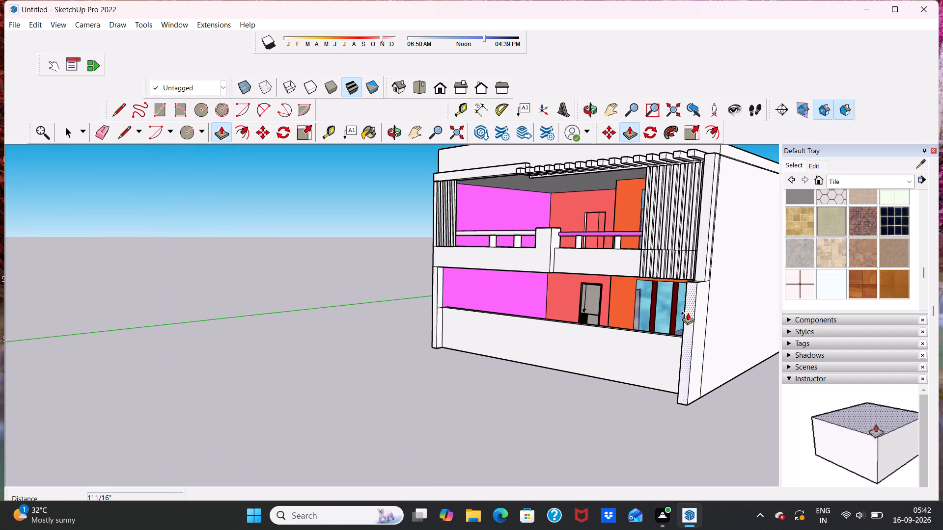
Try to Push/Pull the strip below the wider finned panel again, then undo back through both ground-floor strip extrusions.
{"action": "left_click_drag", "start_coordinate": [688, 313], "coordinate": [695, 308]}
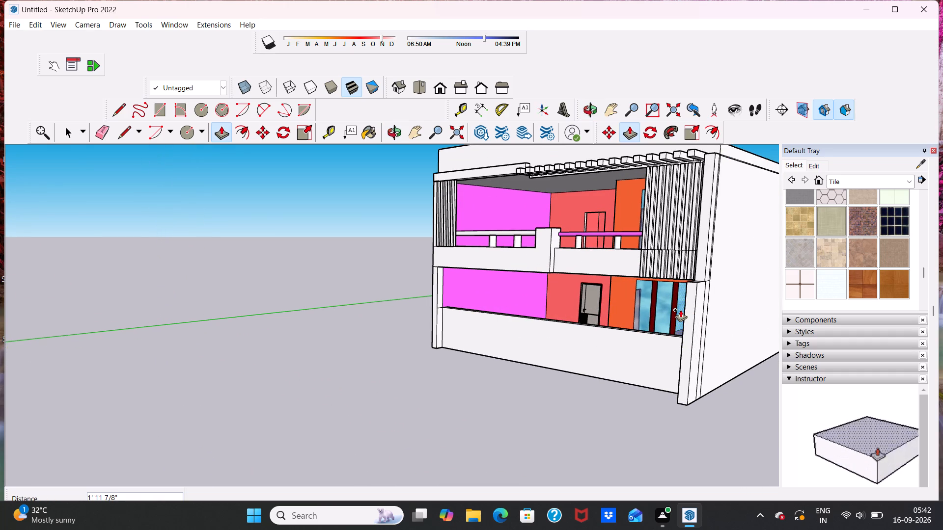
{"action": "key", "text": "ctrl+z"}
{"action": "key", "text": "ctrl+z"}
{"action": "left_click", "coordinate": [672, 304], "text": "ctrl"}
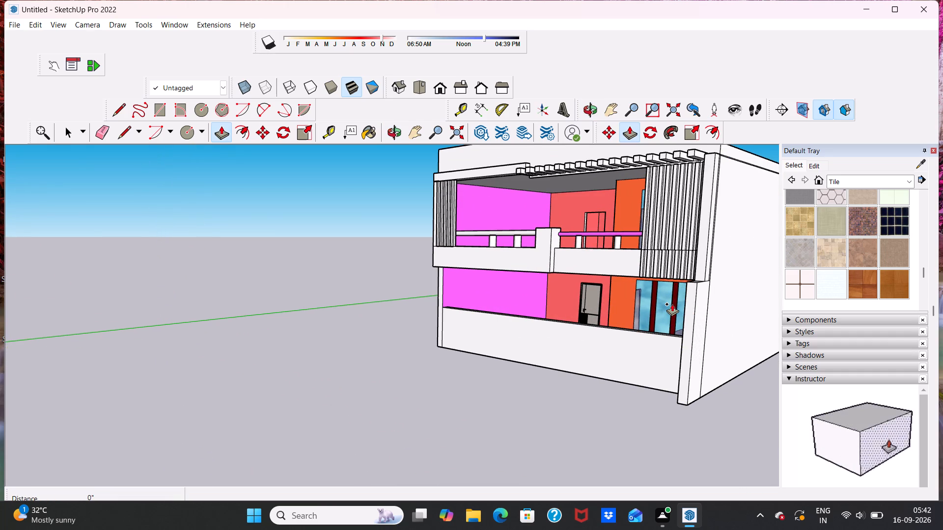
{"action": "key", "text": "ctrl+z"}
Push/Pull the ground-floor front strip below the wider finned panel outward by about 1' 8".
{"action": "scroll", "coordinate": [692, 297], "scroll_direction": "up", "scroll_amount": 9}
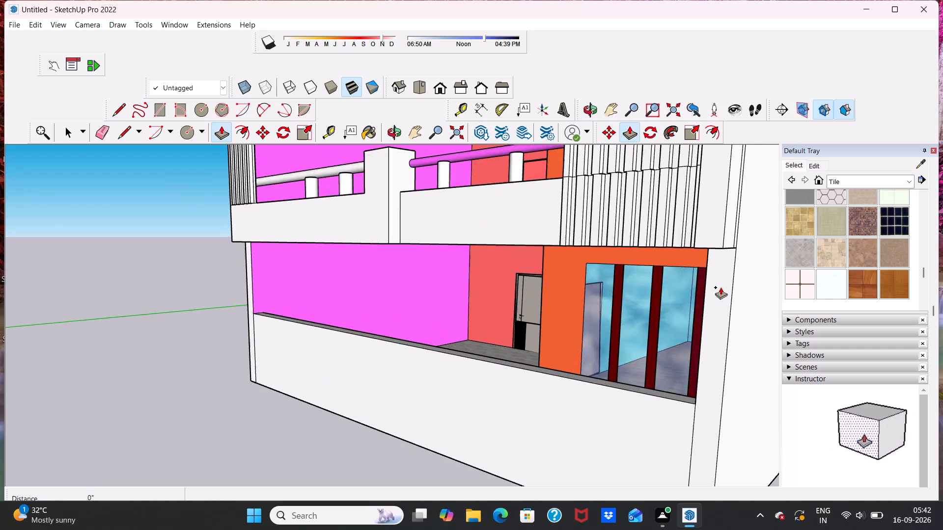
{"action": "scroll", "coordinate": [721, 287], "scroll_direction": "down", "scroll_amount": 4}
{"action": "middle_click_drag", "start_coordinate": [721, 290], "coordinate": [777, 217]}
{"action": "scroll", "coordinate": [710, 292], "scroll_direction": "up", "scroll_amount": 4}
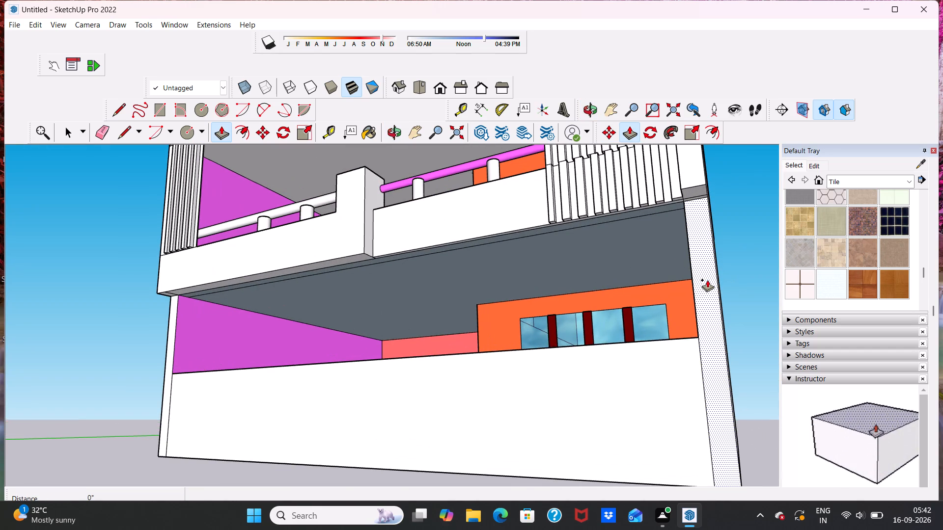
{"action": "left_click", "coordinate": [707, 280]}
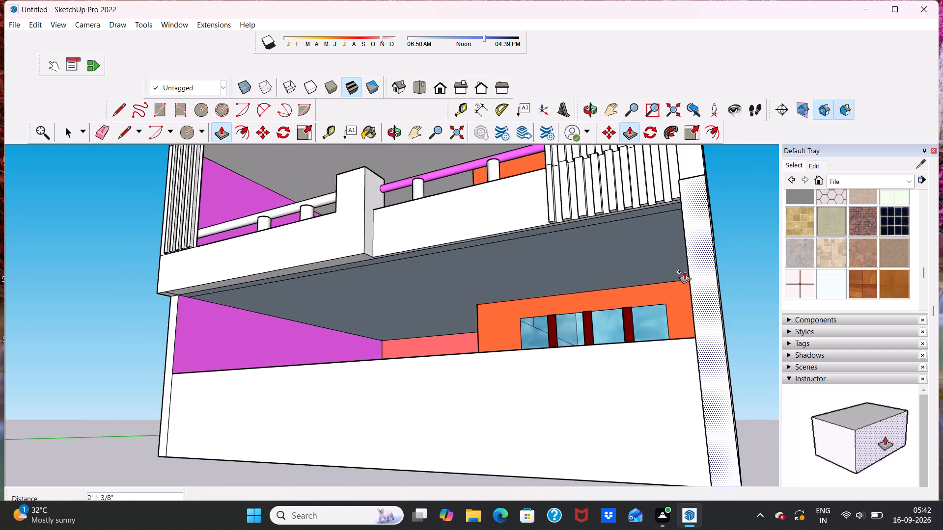
{"action": "middle_click_drag", "start_coordinate": [687, 280], "coordinate": [694, 299]}
{"action": "scroll", "coordinate": [691, 285], "scroll_direction": "down", "scroll_amount": 1}
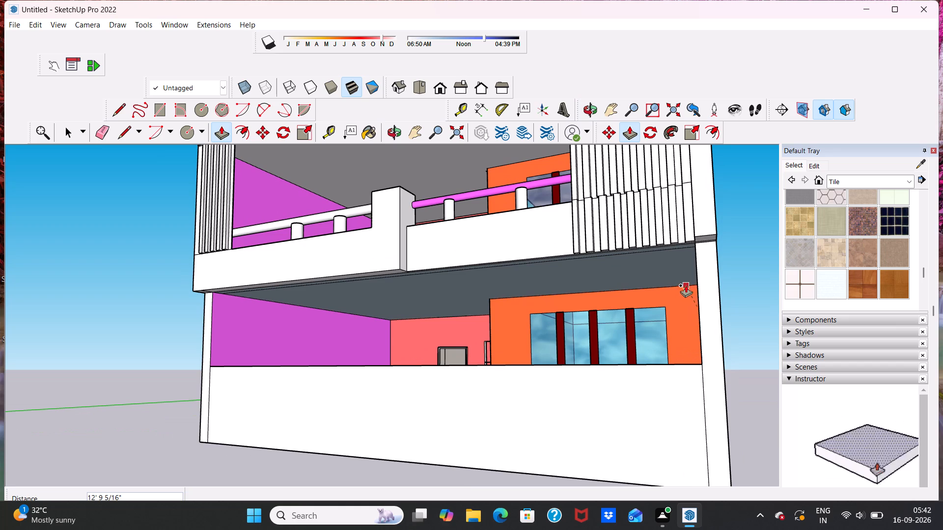
{"action": "left_click", "coordinate": [699, 312]}
{"action": "scroll", "coordinate": [702, 311], "scroll_direction": "down", "scroll_amount": 2}
{"action": "middle_click_drag", "start_coordinate": [702, 311], "coordinate": [749, 315]}
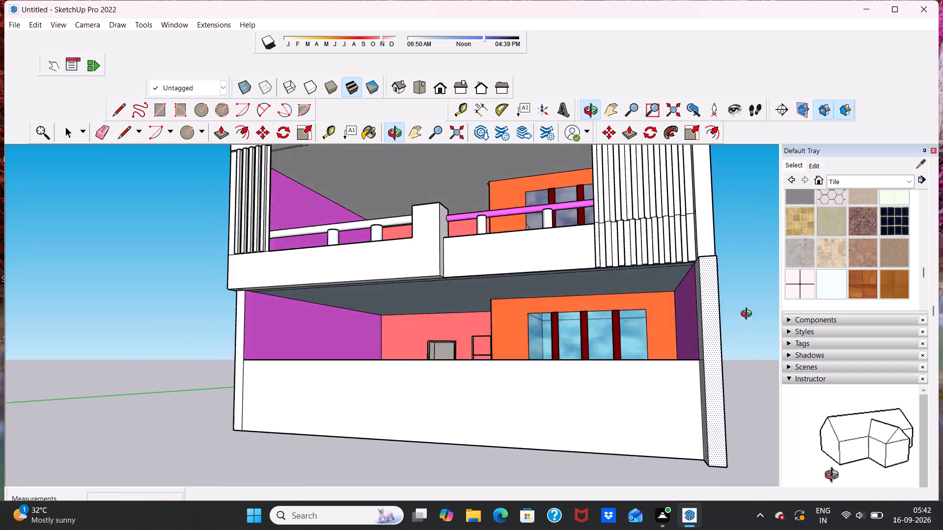
{"action": "middle_click_drag", "start_coordinate": [749, 315], "coordinate": [754, 350]}
{"action": "scroll", "coordinate": [681, 295], "scroll_direction": "up", "scroll_amount": 4}
{"action": "scroll", "coordinate": [721, 294], "scroll_direction": "up", "scroll_amount": 4}
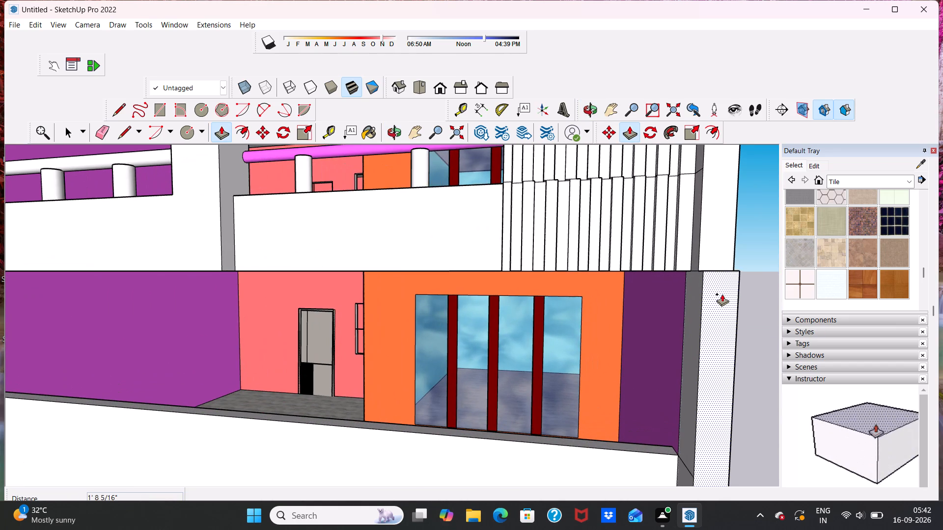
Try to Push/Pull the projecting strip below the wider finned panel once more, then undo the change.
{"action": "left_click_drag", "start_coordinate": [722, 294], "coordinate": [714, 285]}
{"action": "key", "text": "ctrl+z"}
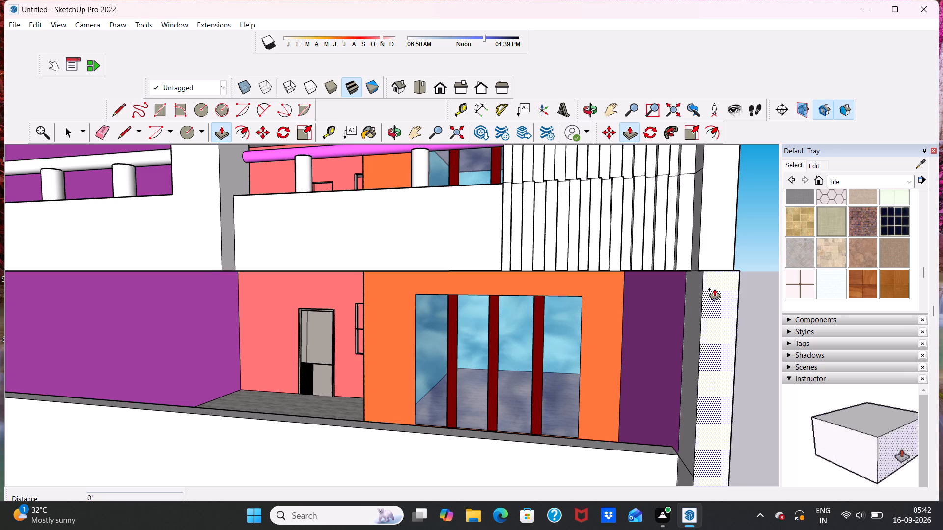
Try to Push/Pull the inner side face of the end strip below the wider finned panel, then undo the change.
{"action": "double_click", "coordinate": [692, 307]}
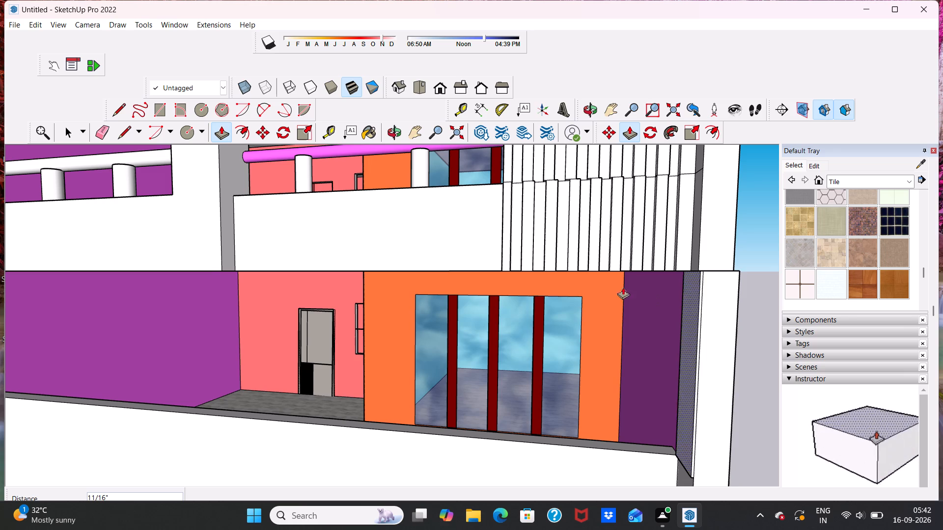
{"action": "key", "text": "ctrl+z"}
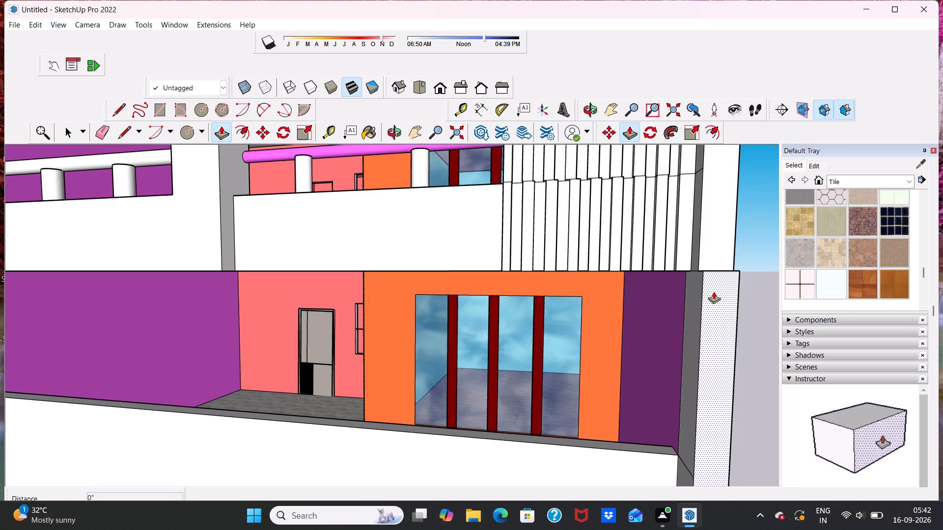
Push/Pull the ground-floor strip below the wider finned panel until it is flush with the upper end wall, ending with a 6 1/8" push.
{"action": "left_click", "coordinate": [714, 291]}
{"action": "scroll", "coordinate": [715, 286], "scroll_direction": "up", "scroll_amount": 5}
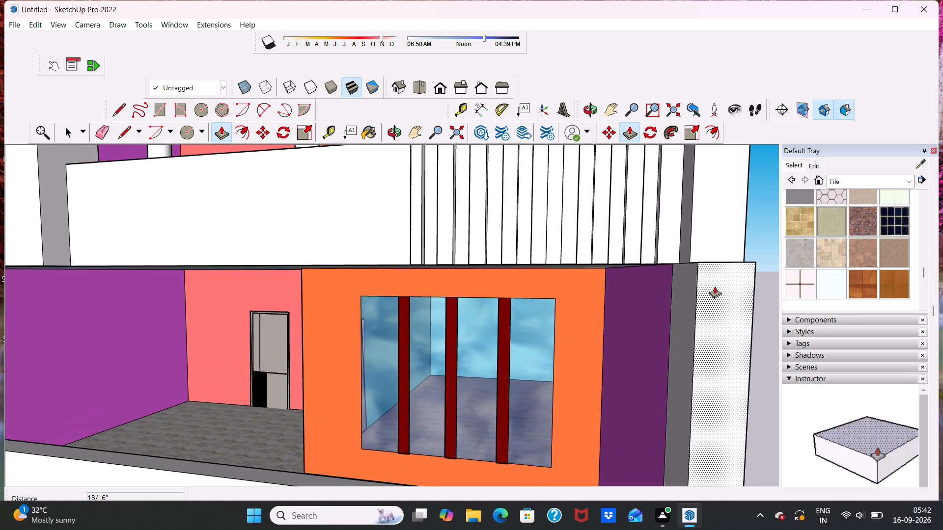
{"action": "scroll", "coordinate": [713, 283], "scroll_direction": "up", "scroll_amount": 5}
{"action": "middle_click_drag", "start_coordinate": [701, 274], "coordinate": [614, 311]}
{"action": "scroll", "coordinate": [658, 309], "scroll_direction": "up", "scroll_amount": 1}
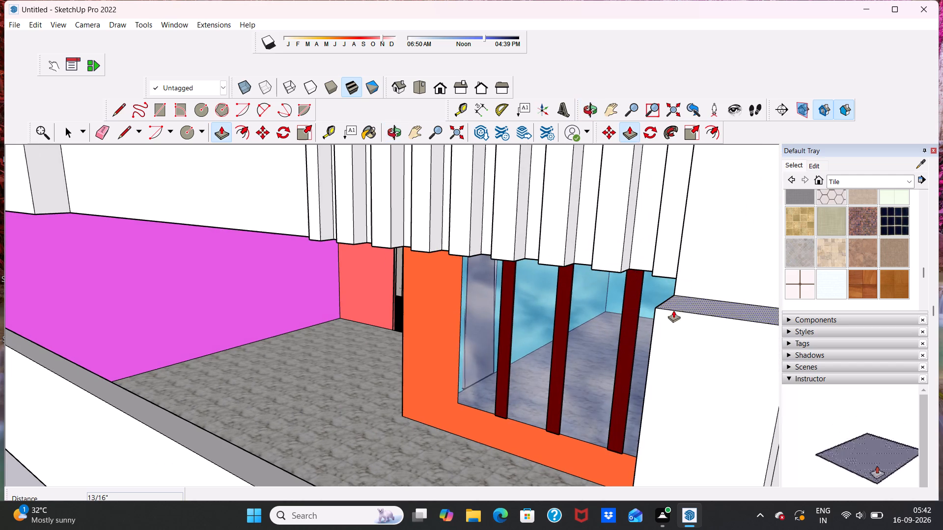
{"action": "left_click_drag", "start_coordinate": [693, 320], "coordinate": [701, 310]}
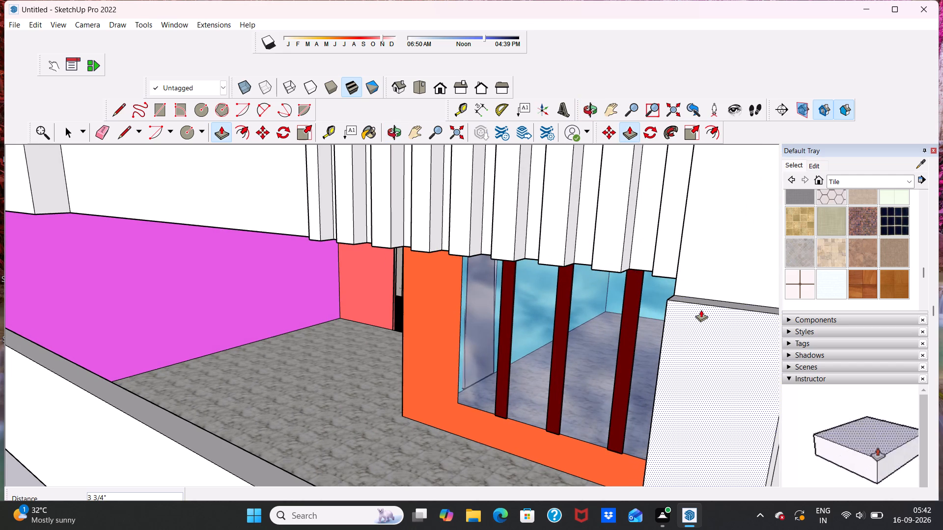
{"action": "left_click_drag", "start_coordinate": [701, 310], "coordinate": [705, 302]}
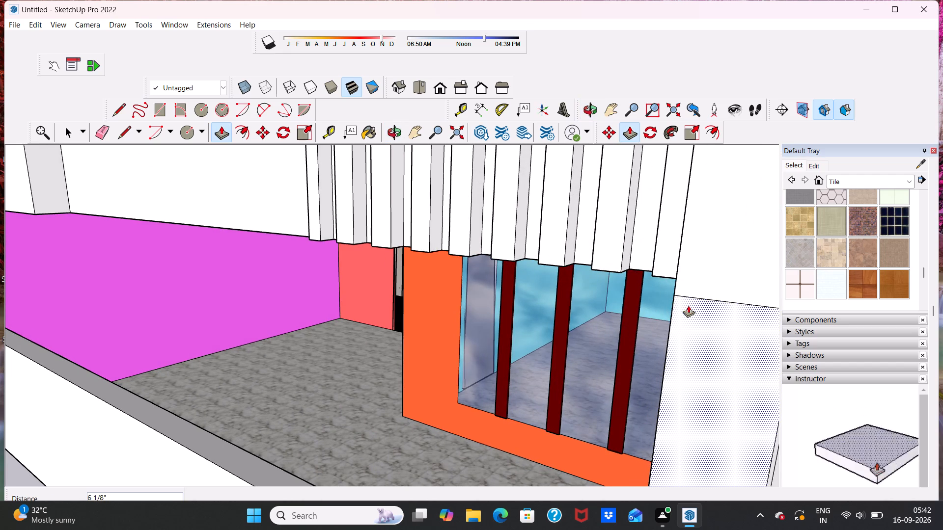
Push/Pull the ground-floor front strip below the narrower finned panel outward by 1', flush with the storey above.
{"action": "middle_click_drag", "start_coordinate": [687, 305], "coordinate": [794, 286]}
{"action": "scroll", "coordinate": [694, 252], "scroll_direction": "down", "scroll_amount": 13}
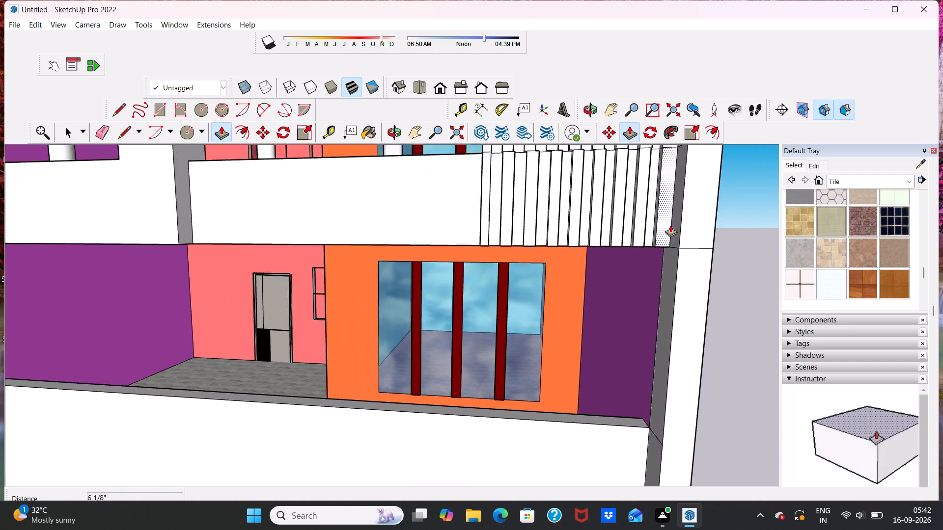
{"action": "scroll", "coordinate": [670, 225], "scroll_direction": "down", "scroll_amount": 8}
{"action": "middle_click_drag", "start_coordinate": [670, 249], "coordinate": [384, 306]}
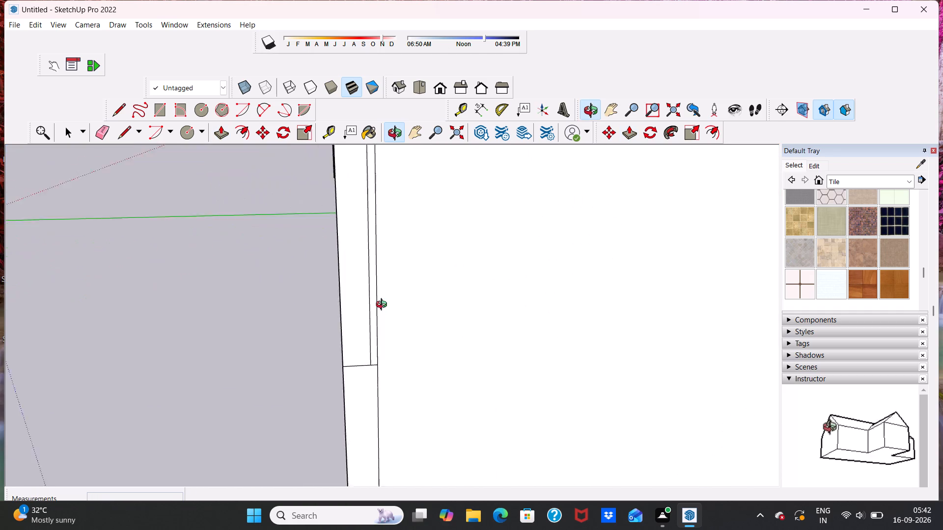
{"action": "middle_click_drag", "start_coordinate": [384, 306], "coordinate": [541, 300]}
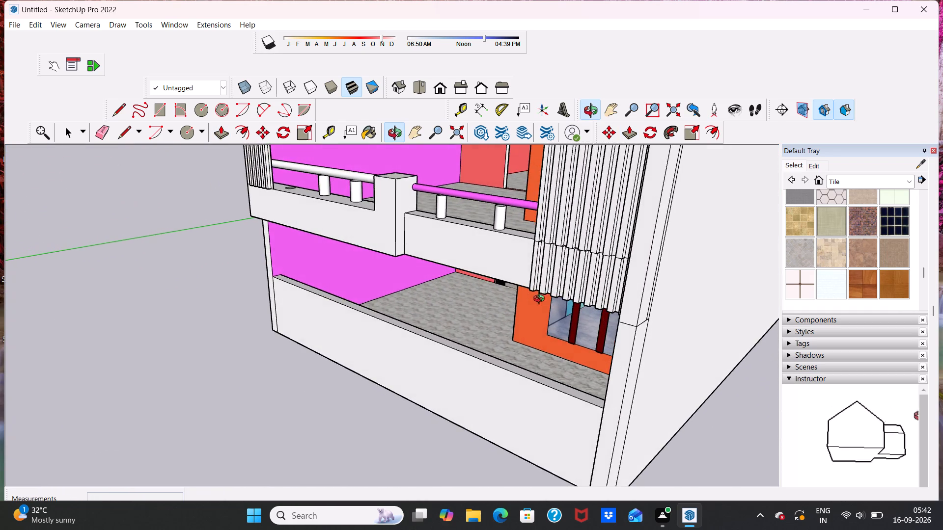
{"action": "middle_click_drag", "start_coordinate": [541, 300], "coordinate": [541, 299]}
{"action": "scroll", "coordinate": [537, 297], "scroll_direction": "up", "scroll_amount": 4}
{"action": "scroll", "coordinate": [534, 297], "scroll_direction": "down", "scroll_amount": 6}
{"action": "middle_click_drag", "start_coordinate": [350, 296], "coordinate": [404, 284]}
{"action": "scroll", "coordinate": [220, 297], "scroll_direction": "up", "scroll_amount": 5}
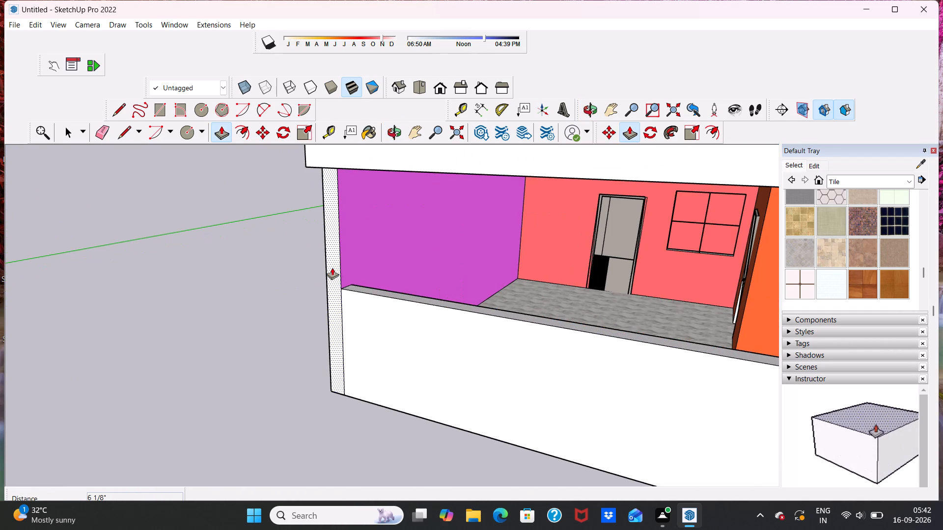
{"action": "left_click", "coordinate": [332, 267]}
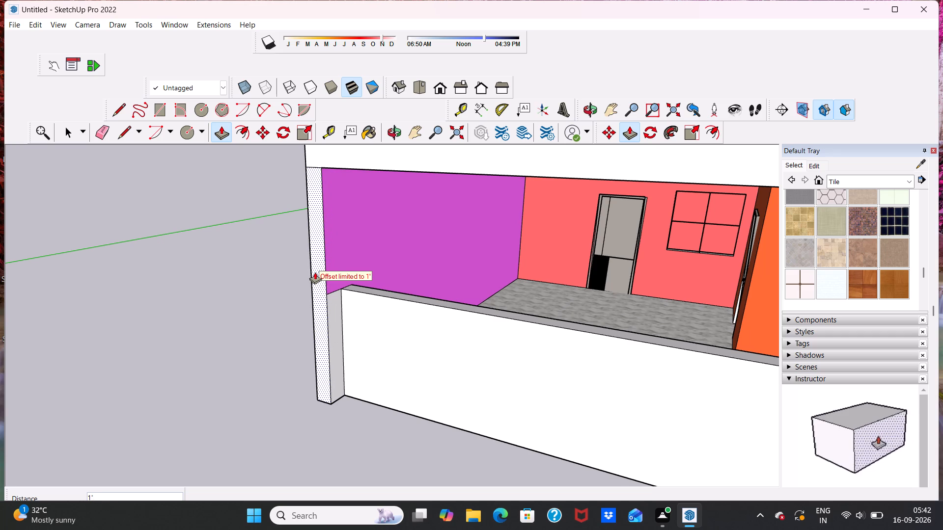
{"action": "left_click", "coordinate": [315, 272]}
Examine the ground-floor front wall and its two end strips from above, the side and the front.
{"action": "scroll", "coordinate": [356, 288], "scroll_direction": "down", "scroll_amount": 3}
{"action": "middle_click_drag", "start_coordinate": [359, 293], "coordinate": [477, 272]}
{"action": "left_click_drag", "start_coordinate": [359, 293], "coordinate": [394, 284]}
{"action": "scroll", "coordinate": [486, 262], "scroll_direction": "down", "scroll_amount": 4}
{"action": "middle_click_drag", "start_coordinate": [493, 261], "coordinate": [446, 356]}
{"action": "scroll", "coordinate": [468, 320], "scroll_direction": "up", "scroll_amount": 2}
{"action": "scroll", "coordinate": [486, 304], "scroll_direction": "down", "scroll_amount": 4}
{"action": "scroll", "coordinate": [491, 292], "scroll_direction": "up", "scroll_amount": 2}
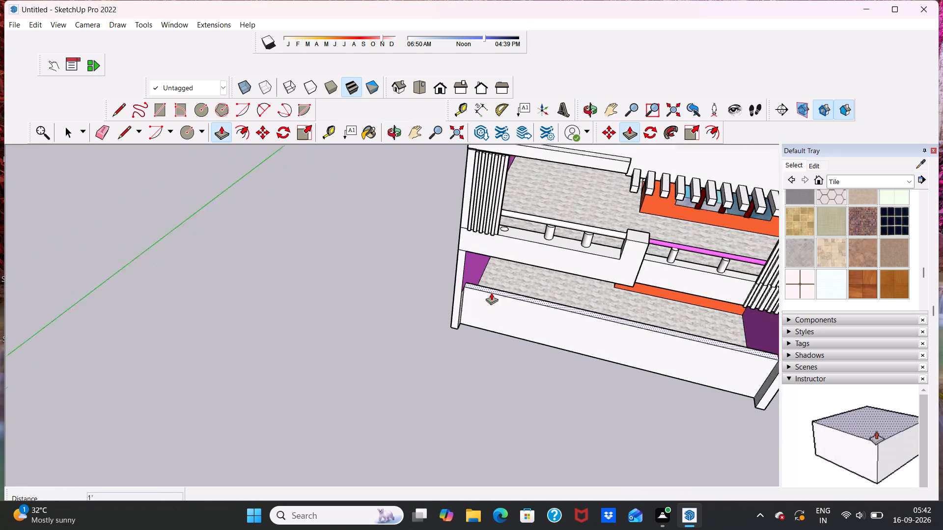
{"action": "scroll", "coordinate": [491, 292], "scroll_direction": "up", "scroll_amount": 3}
{"action": "middle_click_drag", "start_coordinate": [503, 285], "coordinate": [479, 299]}
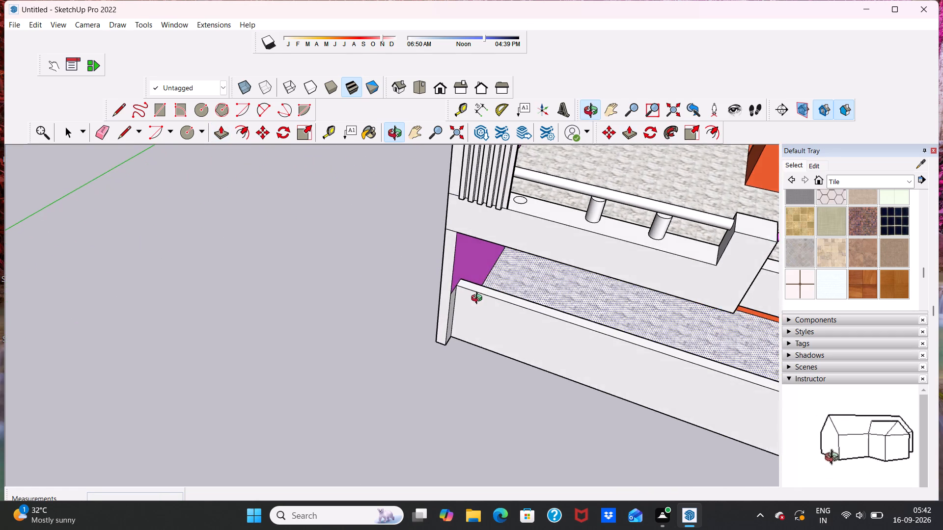
{"action": "middle_click_drag", "start_coordinate": [479, 299], "coordinate": [623, 283]}
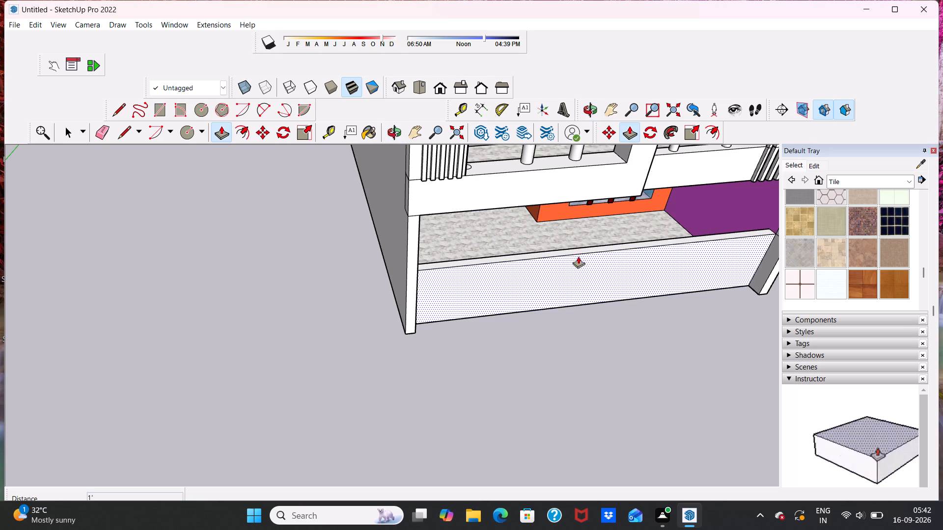
{"action": "middle_click_drag", "start_coordinate": [574, 236], "coordinate": [534, 155]}
{"action": "scroll", "coordinate": [534, 155], "scroll_direction": "up", "scroll_amount": 1}
{"action": "scroll", "coordinate": [537, 254], "scroll_direction": "down", "scroll_amount": 4}
{"action": "middle_click_drag", "start_coordinate": [551, 278], "coordinate": [430, 240]}
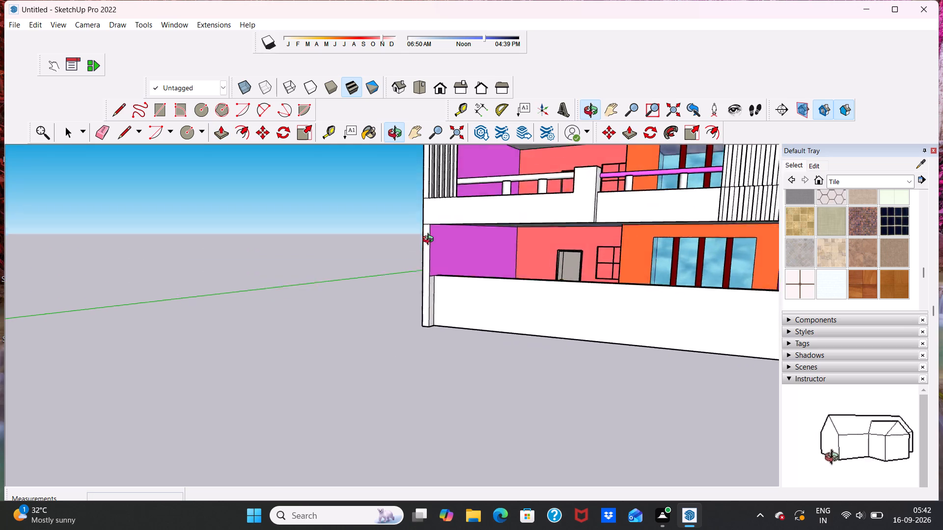
{"action": "middle_click_drag", "start_coordinate": [430, 240], "coordinate": [450, 256]}
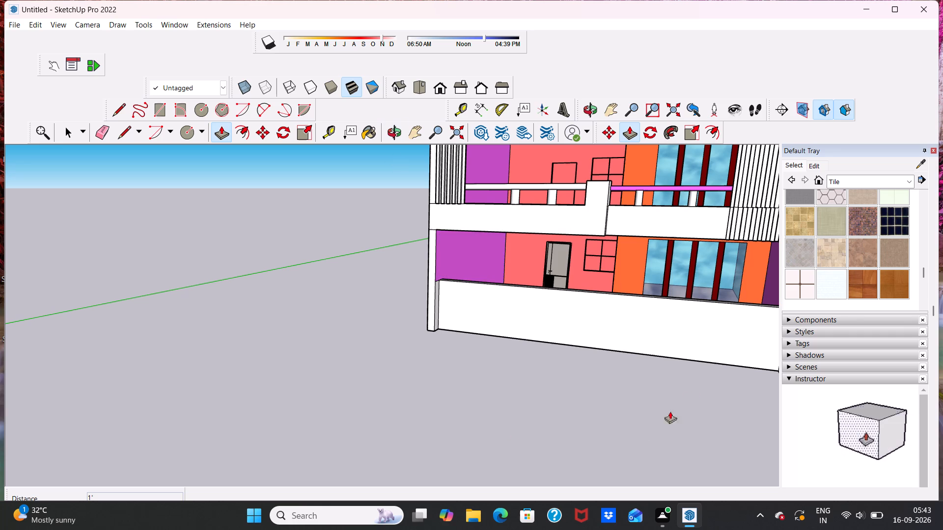
{"action": "scroll", "coordinate": [714, 360], "scroll_direction": "up", "scroll_amount": 1}
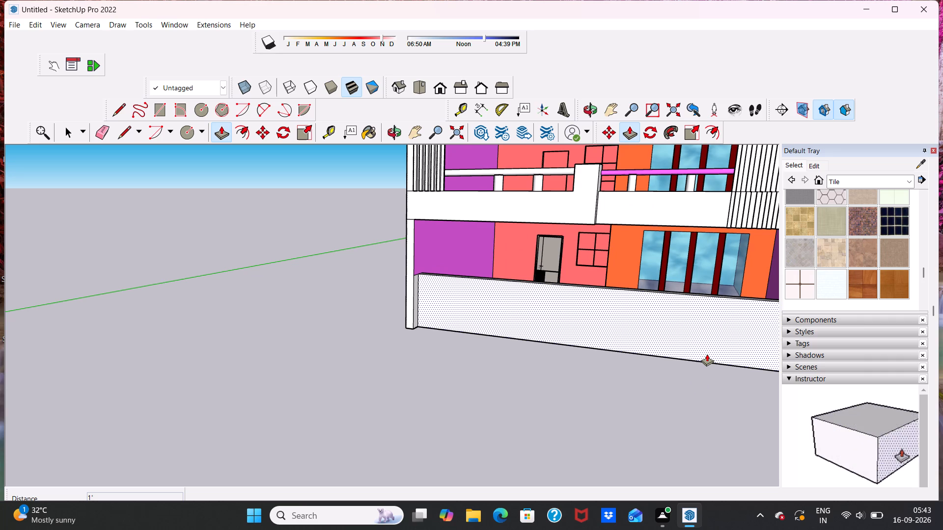
{"action": "scroll", "coordinate": [627, 322], "scroll_direction": "down", "scroll_amount": 3}
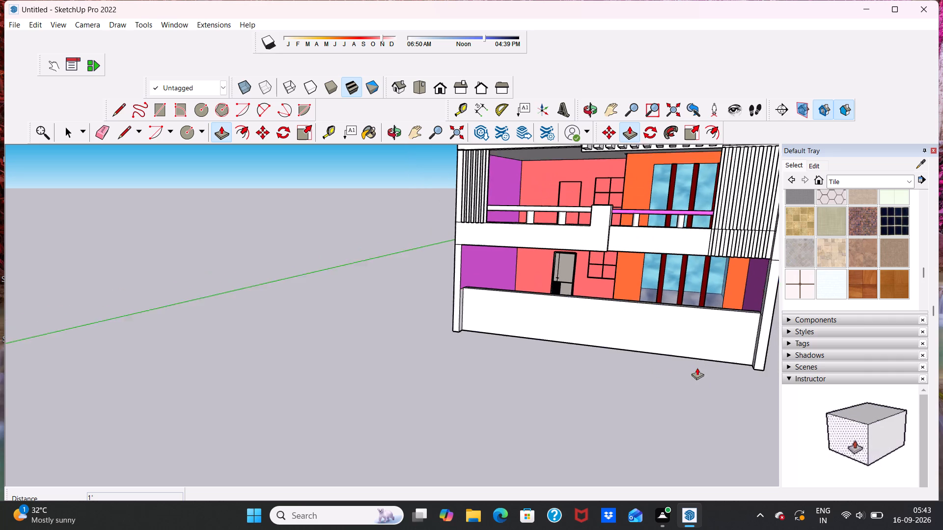
{"action": "scroll", "coordinate": [697, 368], "scroll_direction": "down", "scroll_amount": 1}
{"action": "middle_click_drag", "start_coordinate": [673, 345], "coordinate": [762, 341]}
{"action": "scroll", "coordinate": [607, 313], "scroll_direction": "up", "scroll_amount": 4}
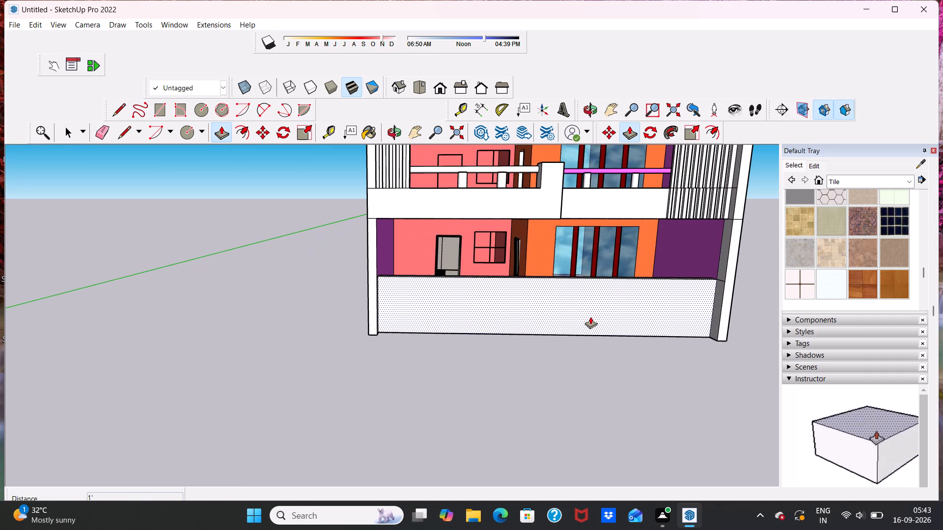
{"action": "key", "text": "space"}
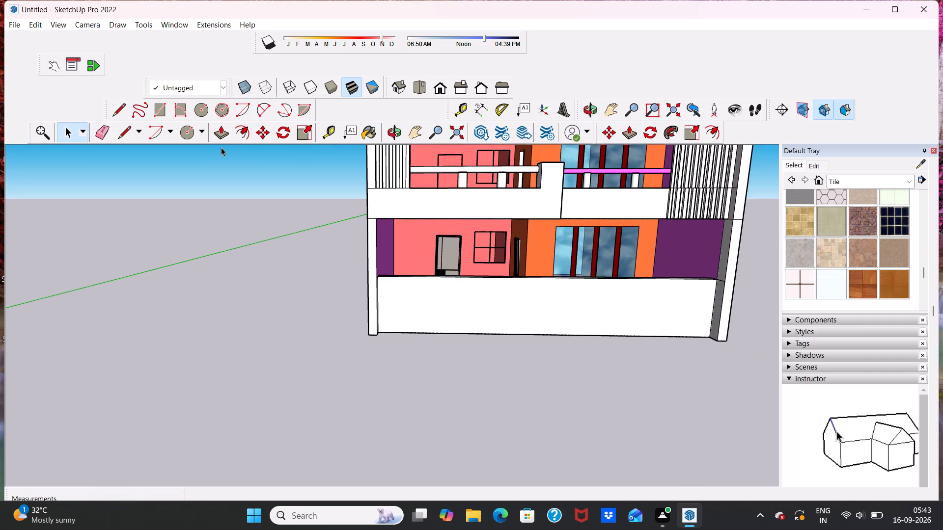
Draw a 5' vertical line from the bottom edge to the top edge near the middle of the ground-floor front wall.
{"action": "left_click", "coordinate": [121, 131]}
{"action": "scroll", "coordinate": [596, 335], "scroll_direction": "up", "scroll_amount": 2}
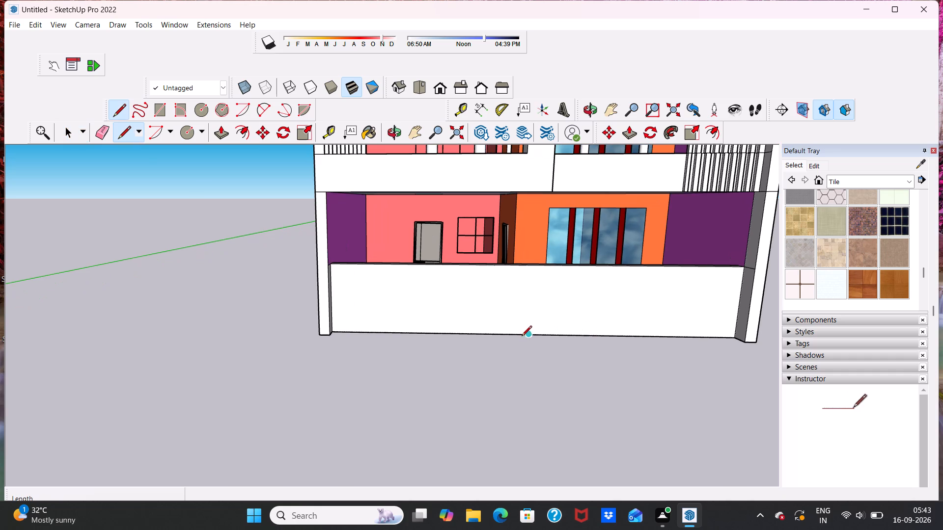
{"action": "left_click", "coordinate": [509, 335]}
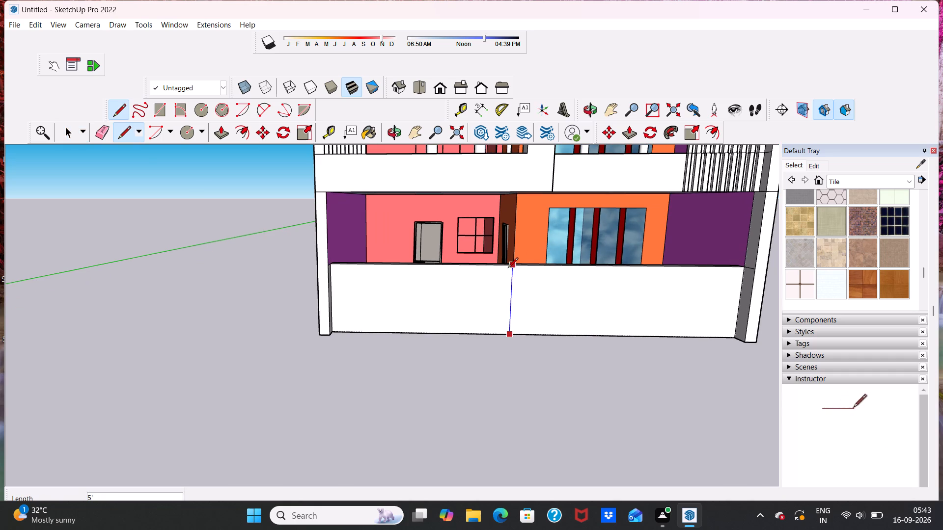
{"action": "left_click", "coordinate": [508, 268]}
{"action": "key", "text": "space"}
Continue the dividing line 9" across the top face of the front wall to its inner edge.
{"action": "scroll", "coordinate": [532, 256], "scroll_direction": "up", "scroll_amount": 3}
{"action": "middle_click_drag", "start_coordinate": [519, 264], "coordinate": [517, 310]}
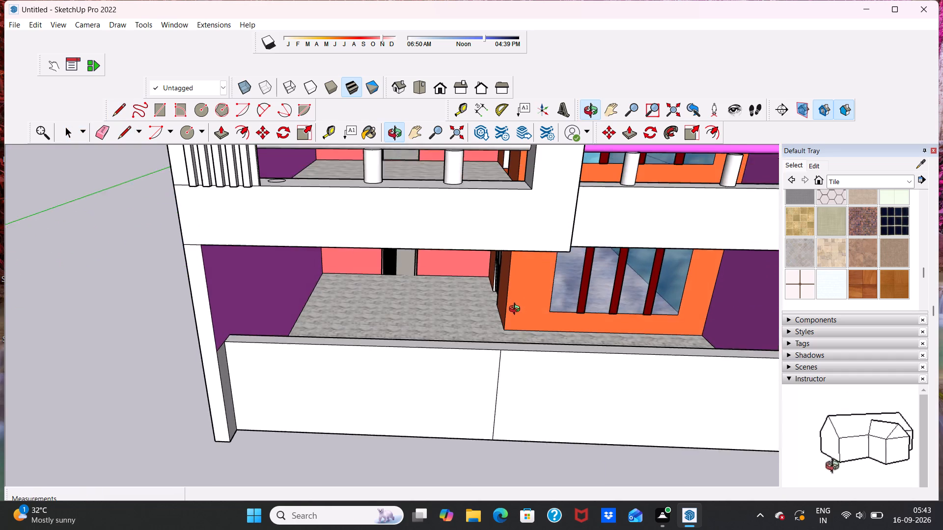
{"action": "middle_click_drag", "start_coordinate": [517, 310], "coordinate": [517, 312]}
{"action": "scroll", "coordinate": [517, 312], "scroll_direction": "up", "scroll_amount": 1}
{"action": "scroll", "coordinate": [478, 375], "scroll_direction": "up", "scroll_amount": 4}
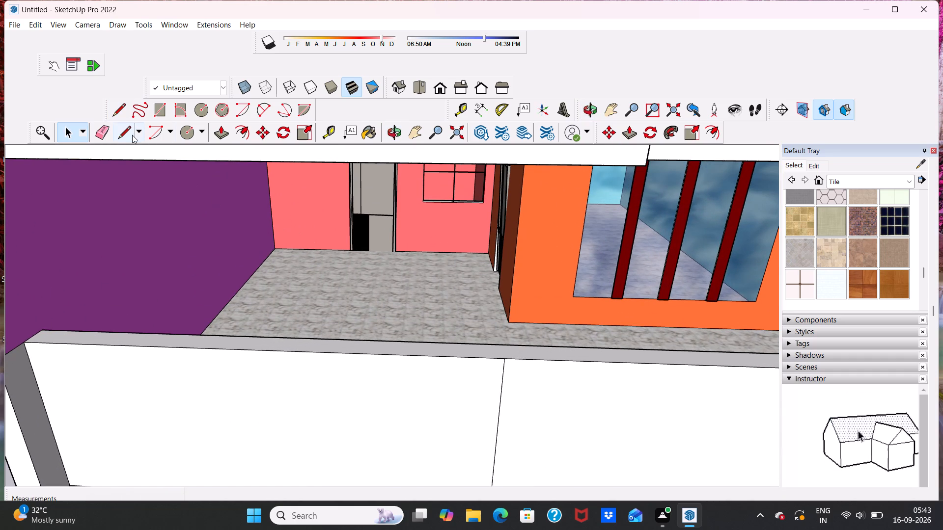
{"action": "left_click", "coordinate": [126, 132]}
{"action": "scroll", "coordinate": [551, 353], "scroll_direction": "down", "scroll_amount": 1}
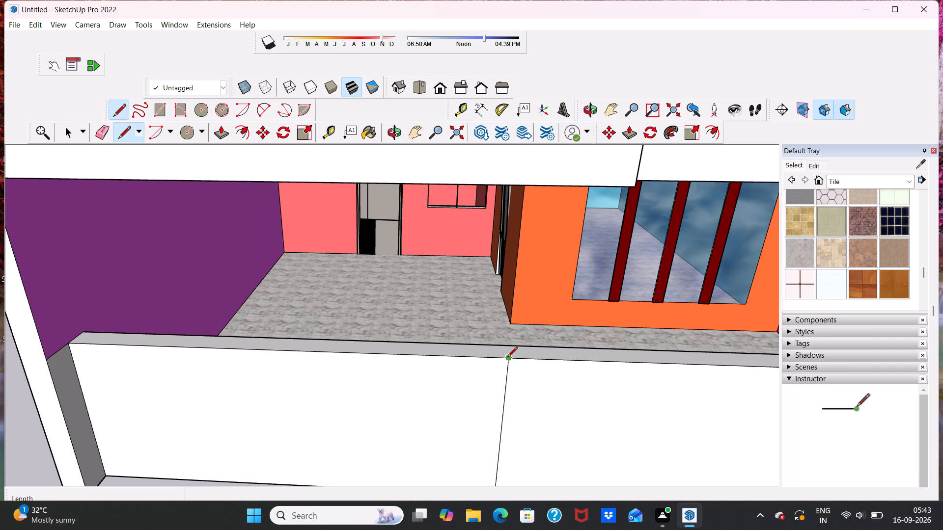
{"action": "left_click", "coordinate": [507, 358]}
{"action": "scroll", "coordinate": [507, 344], "scroll_direction": "up", "scroll_amount": 6}
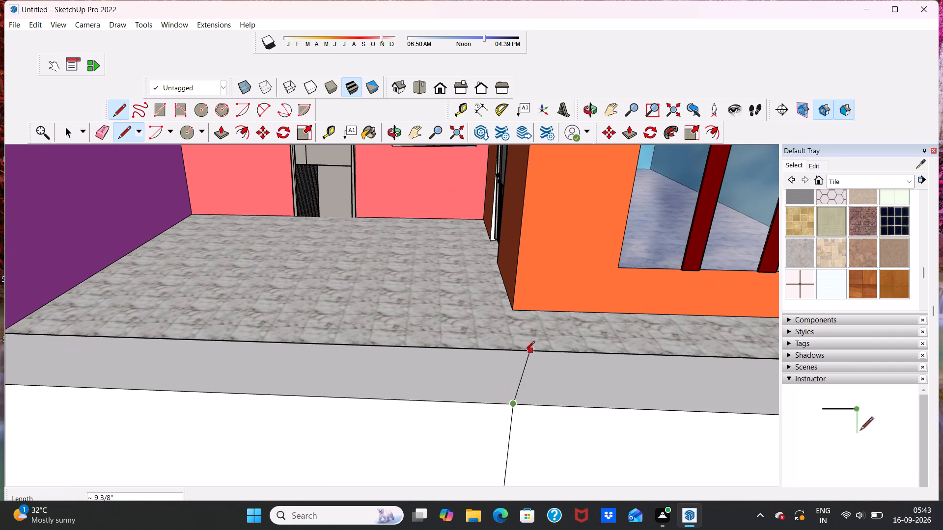
{"action": "left_click", "coordinate": [501, 352]}
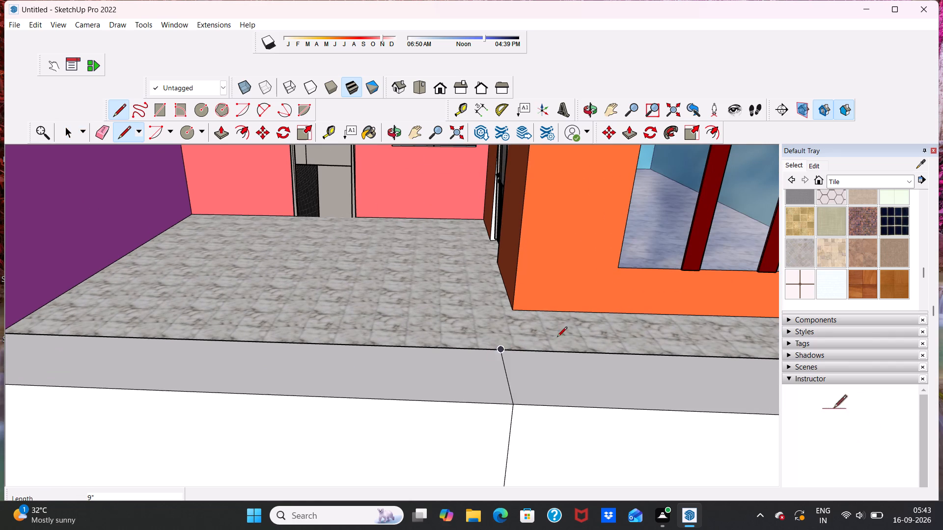
{"action": "key", "text": "space"}
Examine the divided front wall and the whole front elevation from below, from farther away and up close.
{"action": "scroll", "coordinate": [564, 335], "scroll_direction": "down", "scroll_amount": 14}
{"action": "middle_click_drag", "start_coordinate": [599, 317], "coordinate": [589, 233]}
{"action": "scroll", "coordinate": [598, 225], "scroll_direction": "up", "scroll_amount": 1}
{"action": "scroll", "coordinate": [602, 293], "scroll_direction": "down", "scroll_amount": 5}
{"action": "middle_click_drag", "start_coordinate": [666, 325], "coordinate": [634, 290]}
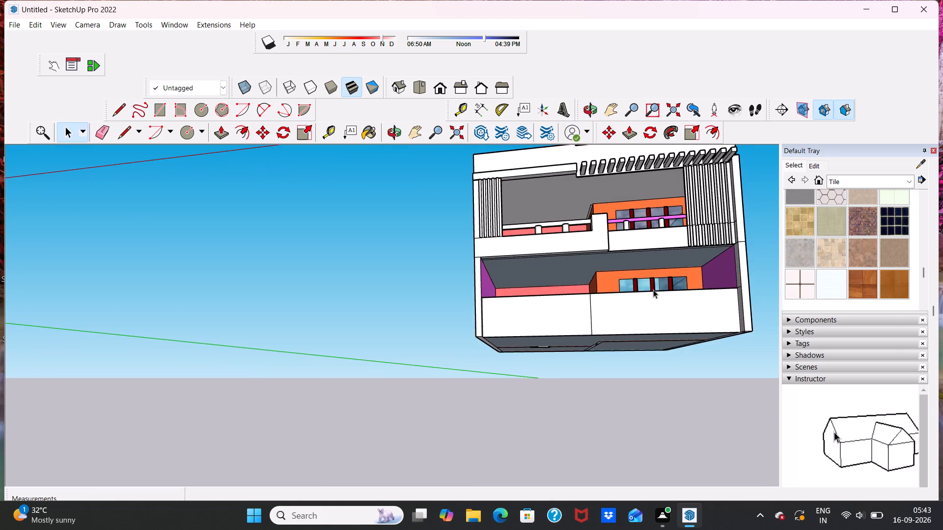
{"action": "scroll", "coordinate": [654, 291], "scroll_direction": "down", "scroll_amount": 5}
{"action": "middle_click_drag", "start_coordinate": [654, 310], "coordinate": [640, 376]}
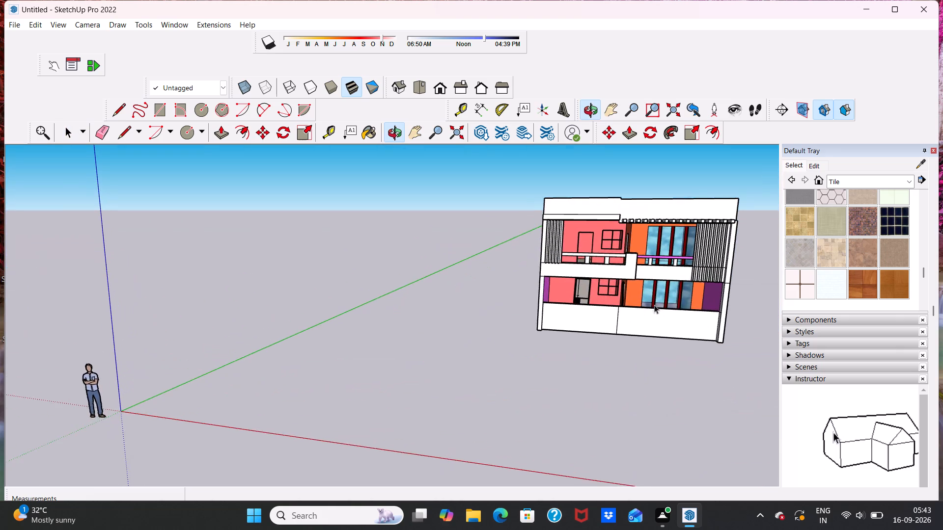
{"action": "scroll", "coordinate": [653, 296], "scroll_direction": "up", "scroll_amount": 4}
{"action": "middle_click_drag", "start_coordinate": [653, 304], "coordinate": [689, 322]}
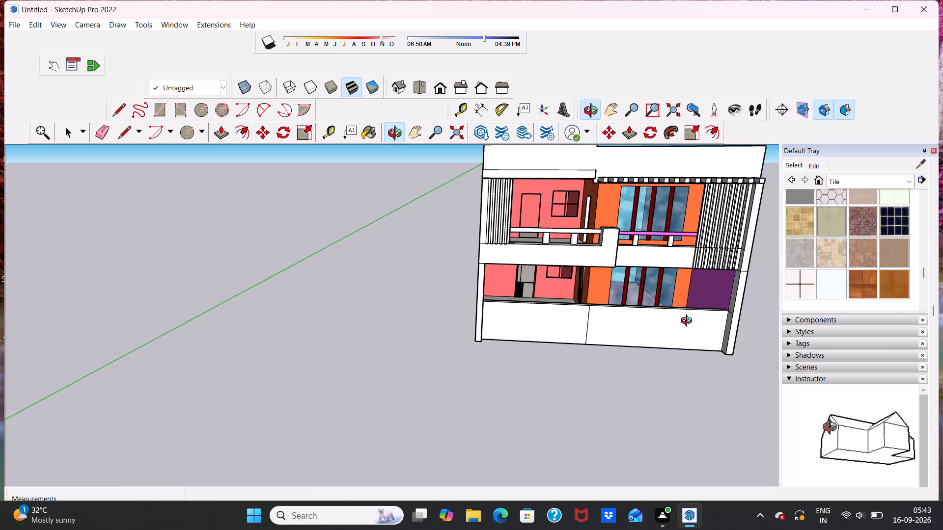
{"action": "middle_click_drag", "start_coordinate": [689, 322], "coordinate": [657, 313]}
{"action": "scroll", "coordinate": [657, 313], "scroll_direction": "up", "scroll_amount": 3}
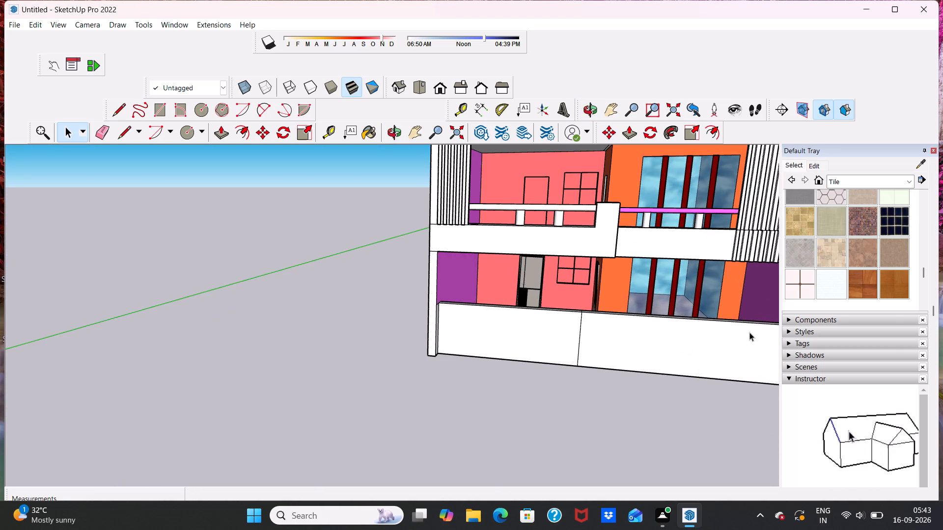
{"action": "middle_click_drag", "start_coordinate": [713, 323], "coordinate": [746, 315]}
{"action": "scroll", "coordinate": [715, 310], "scroll_direction": "up", "scroll_amount": 6}
Draw a rectangle about 1' 11" wide and 5' high on the ground-floor front wall, just beyond the dividing line, from top edge to bottom edge.
{"action": "left_click", "coordinate": [158, 109]}
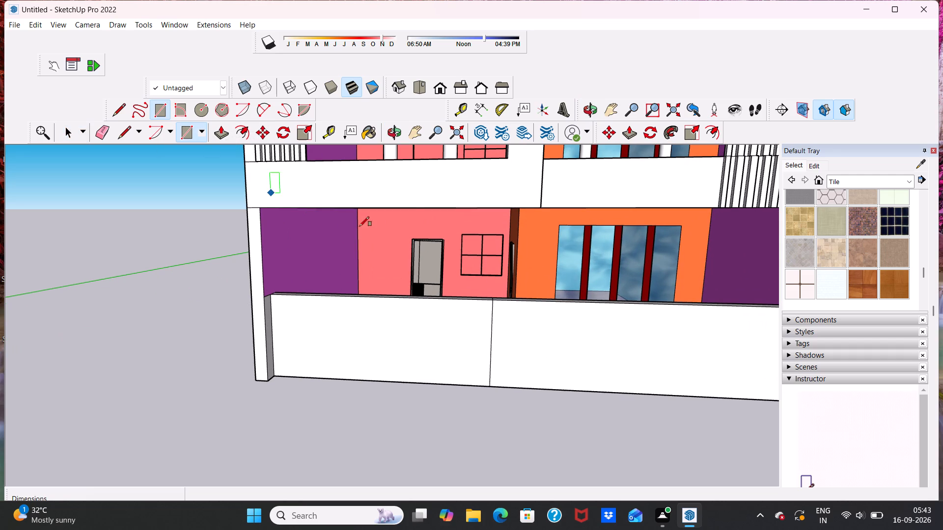
{"action": "scroll", "coordinate": [449, 248], "scroll_direction": "down", "scroll_amount": 3}
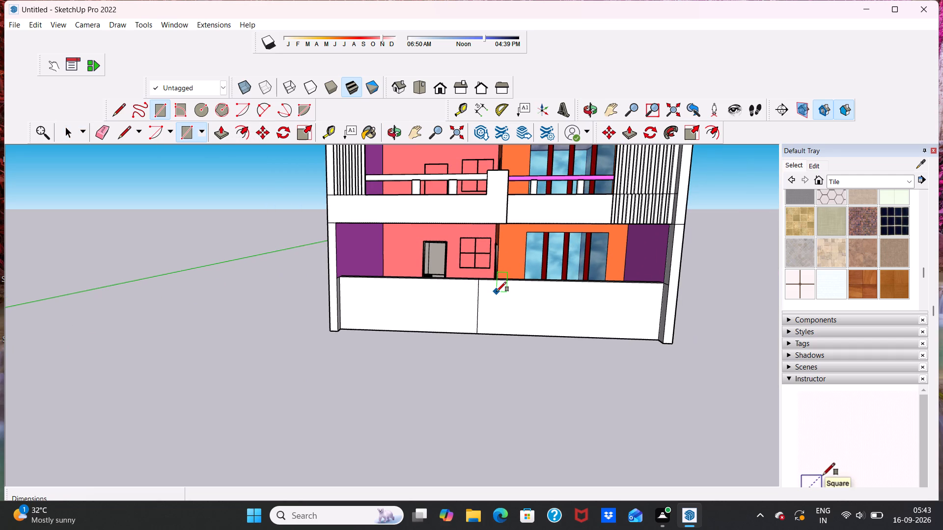
{"action": "left_click", "coordinate": [494, 283]}
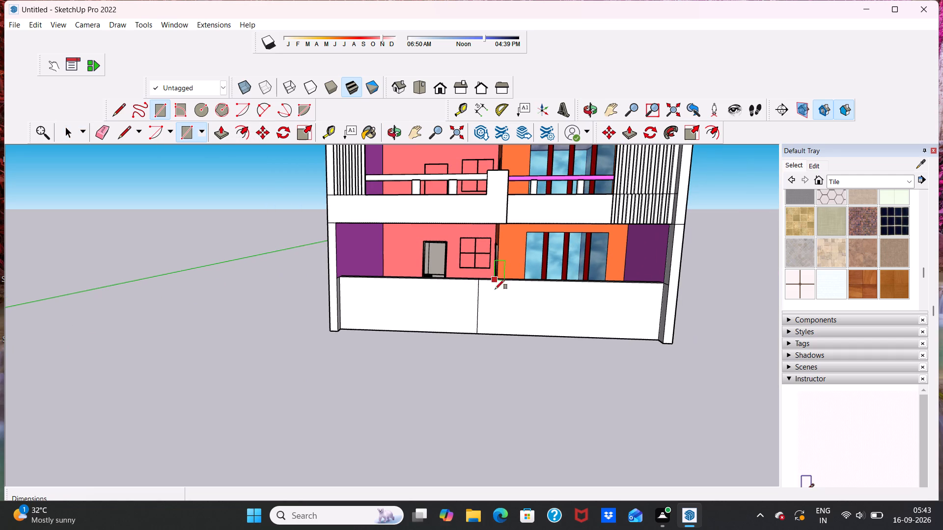
{"action": "scroll", "coordinate": [513, 318], "scroll_direction": "up", "scroll_amount": 4}
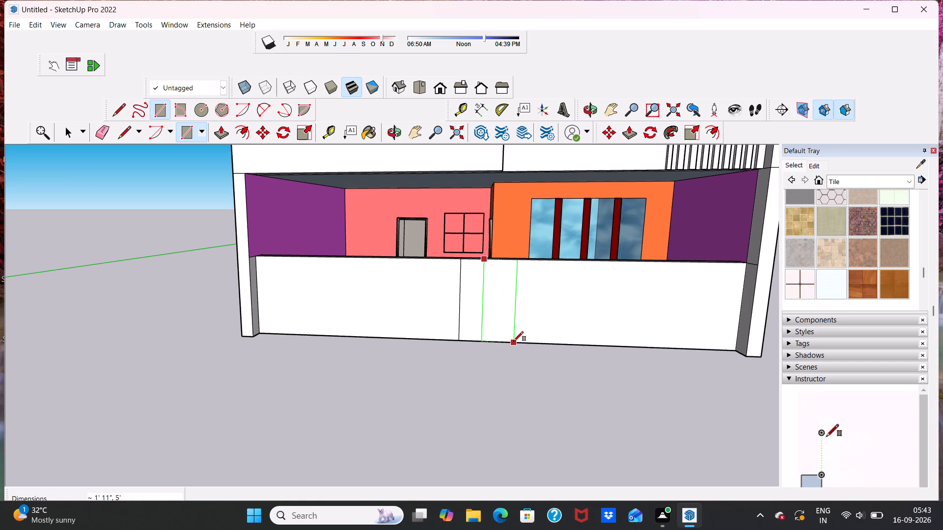
{"action": "left_click", "coordinate": [514, 341]}
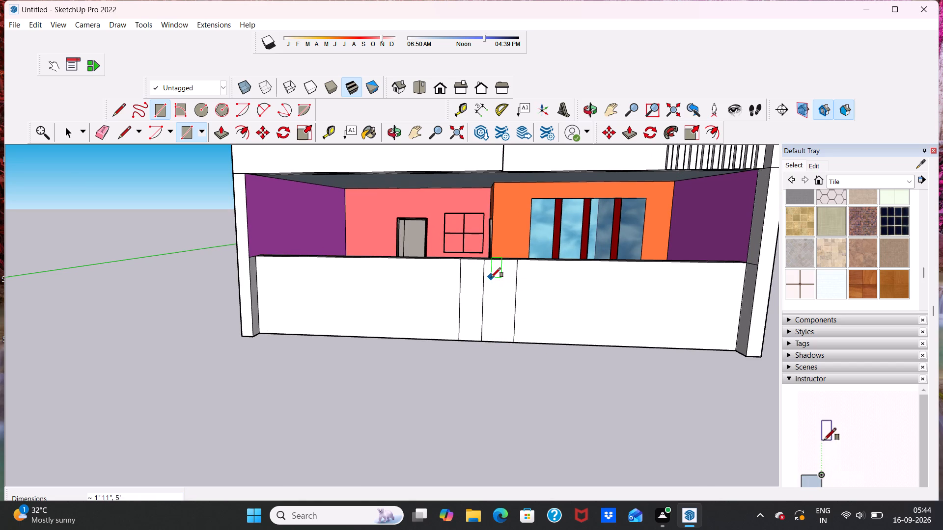
Draw a smaller upright rectangle about 11" wide and 1' 11" high inside the upper half of the wall strip.
{"action": "left_click", "coordinate": [491, 277]}
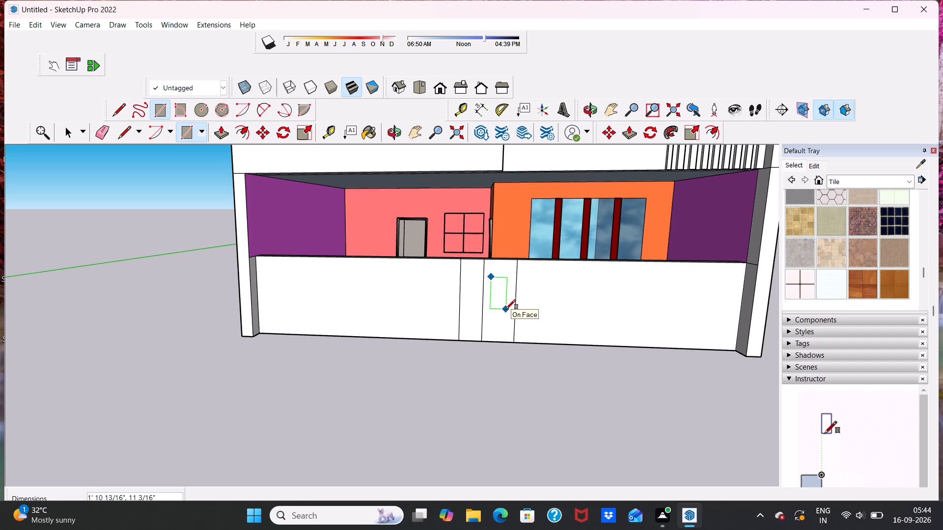
{"action": "left_click", "coordinate": [506, 309]}
{"action": "key", "text": "space"}
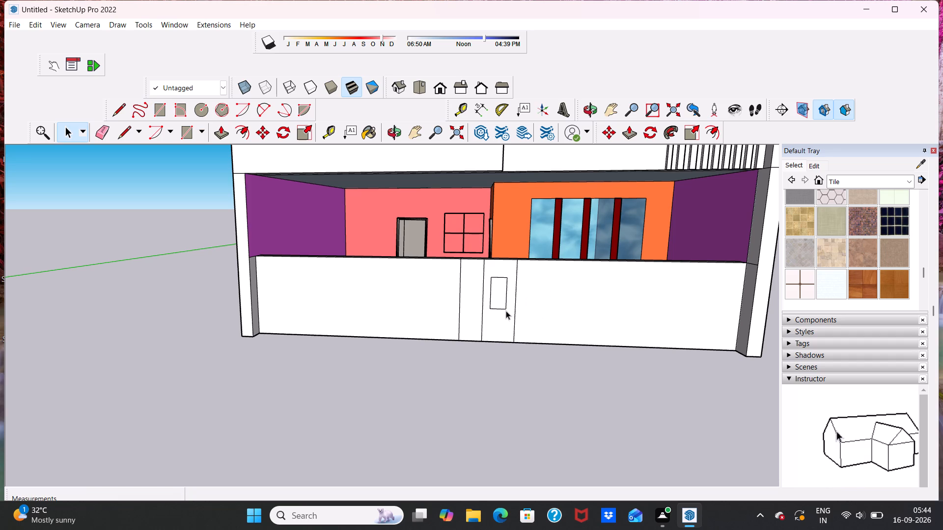
Push/Pull the strip face surrounding the small rectangle outward 6" to form a pillar with a recess.
{"action": "middle_click_drag", "start_coordinate": [506, 311], "coordinate": [544, 332]}
{"action": "scroll", "coordinate": [519, 290], "scroll_direction": "up", "scroll_amount": 11}
{"action": "left_click", "coordinate": [499, 275]}
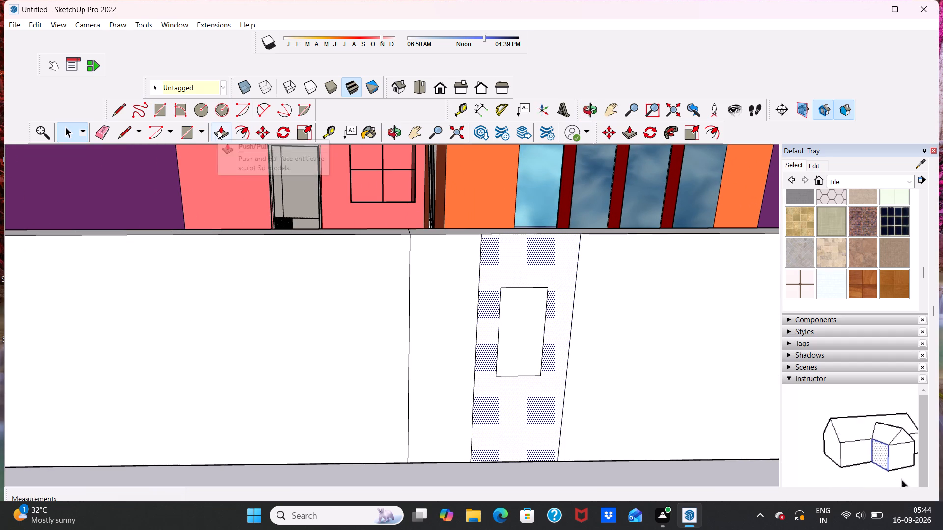
{"action": "left_click", "coordinate": [218, 131]}
{"action": "left_click", "coordinate": [494, 259]}
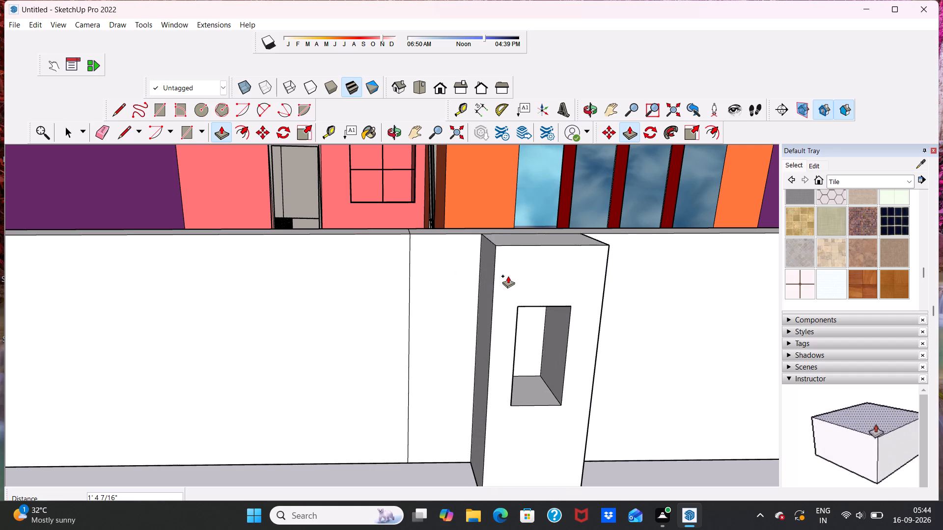
{"action": "key", "text": "6"}
{"action": "key", "text": "shift+quotedbl"}
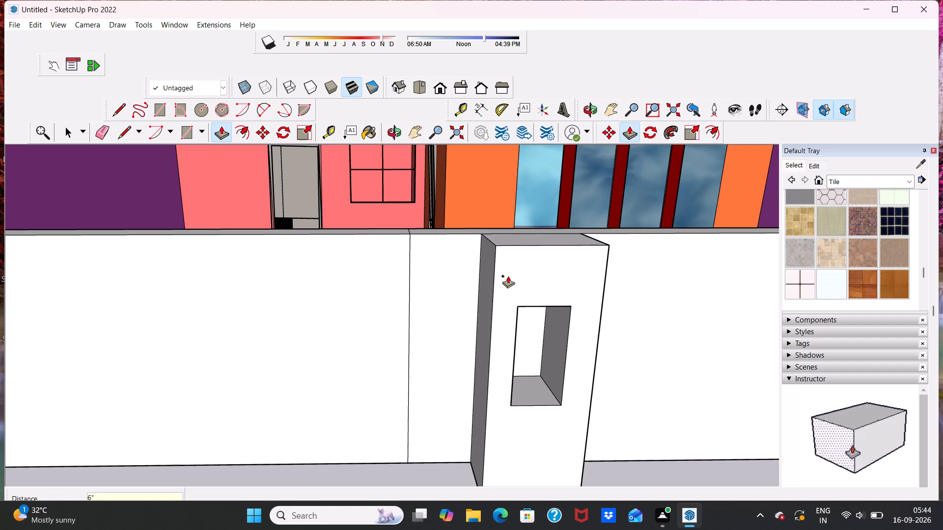
{"action": "key", "text": "Return"}
Push/Pull the pillar's top face up about 4" so it rises above the front wall.
{"action": "scroll", "coordinate": [460, 244], "scroll_direction": "down", "scroll_amount": 6}
{"action": "middle_click_drag", "start_coordinate": [527, 274], "coordinate": [484, 184]}
{"action": "scroll", "coordinate": [486, 184], "scroll_direction": "up", "scroll_amount": 1}
{"action": "scroll", "coordinate": [488, 186], "scroll_direction": "down", "scroll_amount": 3}
{"action": "middle_click_drag", "start_coordinate": [492, 196], "coordinate": [498, 265]}
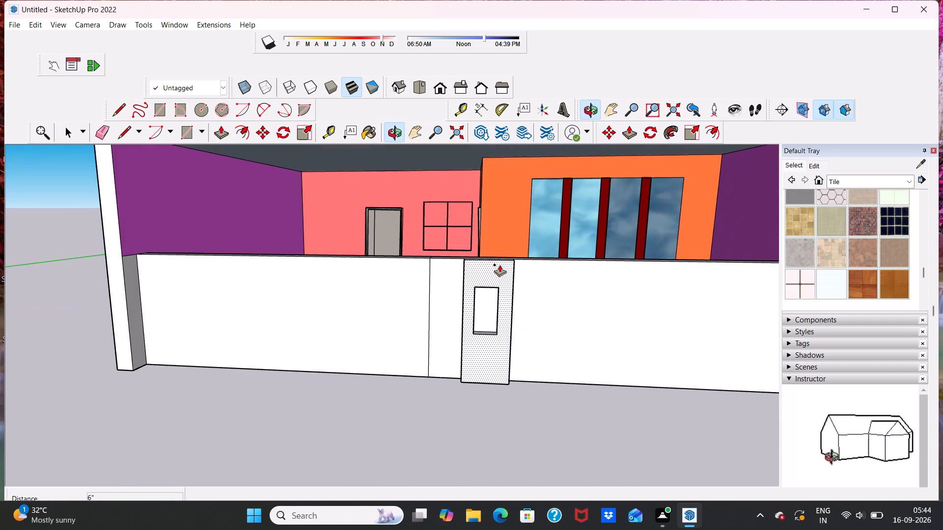
{"action": "scroll", "coordinate": [493, 245], "scroll_direction": "up", "scroll_amount": 3}
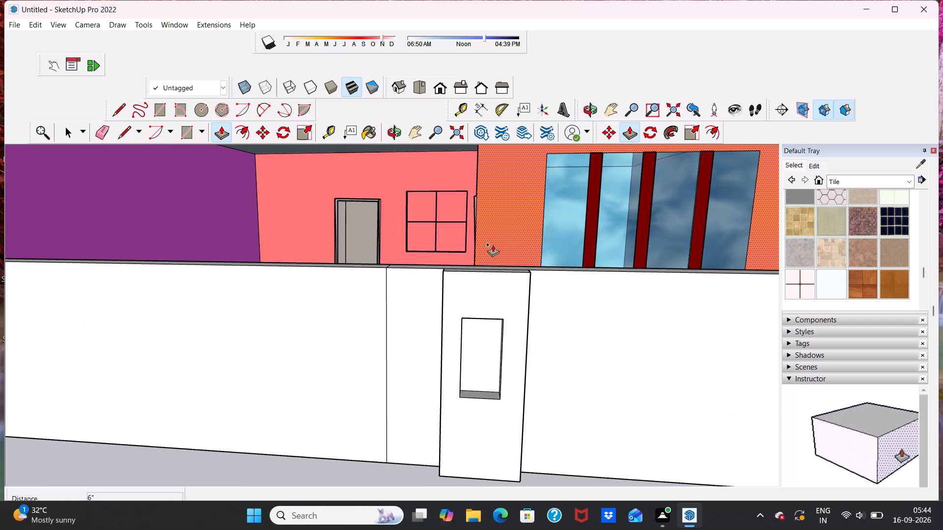
{"action": "scroll", "coordinate": [485, 238], "scroll_direction": "up", "scroll_amount": 4}
{"action": "middle_click_drag", "start_coordinate": [488, 259], "coordinate": [475, 291]}
{"action": "scroll", "coordinate": [456, 225], "scroll_direction": "down", "scroll_amount": 2}
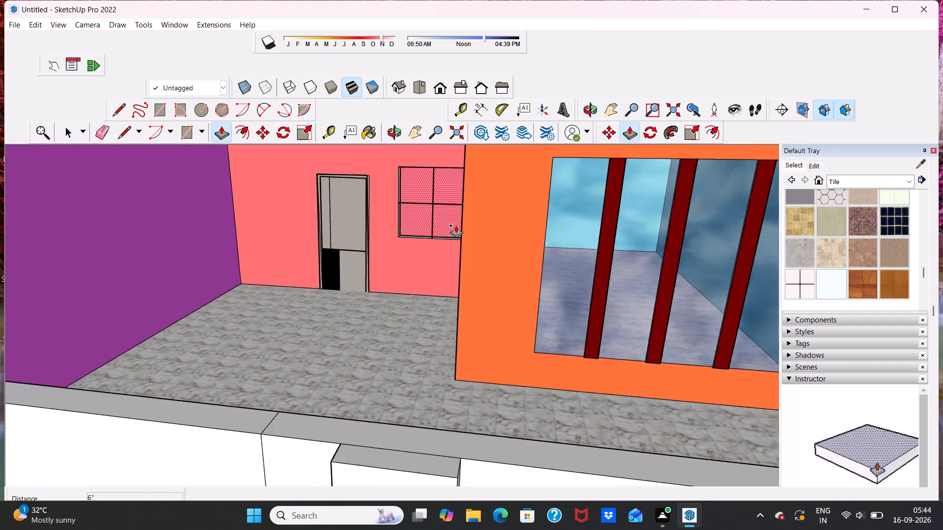
{"action": "scroll", "coordinate": [456, 225], "scroll_direction": "down", "scroll_amount": 3}
{"action": "middle_click_drag", "start_coordinate": [429, 296], "coordinate": [414, 344]}
{"action": "scroll", "coordinate": [411, 348], "scroll_direction": "up", "scroll_amount": 4}
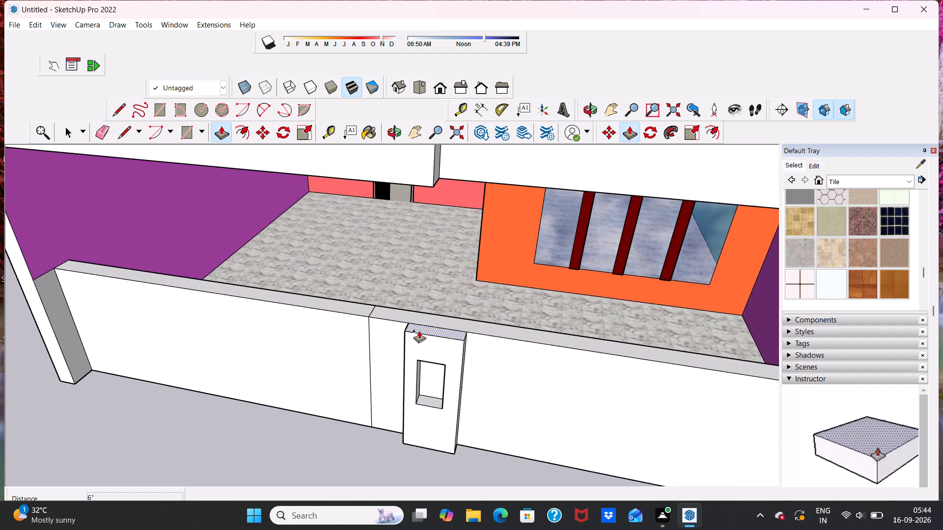
{"action": "scroll", "coordinate": [419, 328], "scroll_direction": "up", "scroll_amount": 4}
{"action": "left_click", "coordinate": [420, 325]}
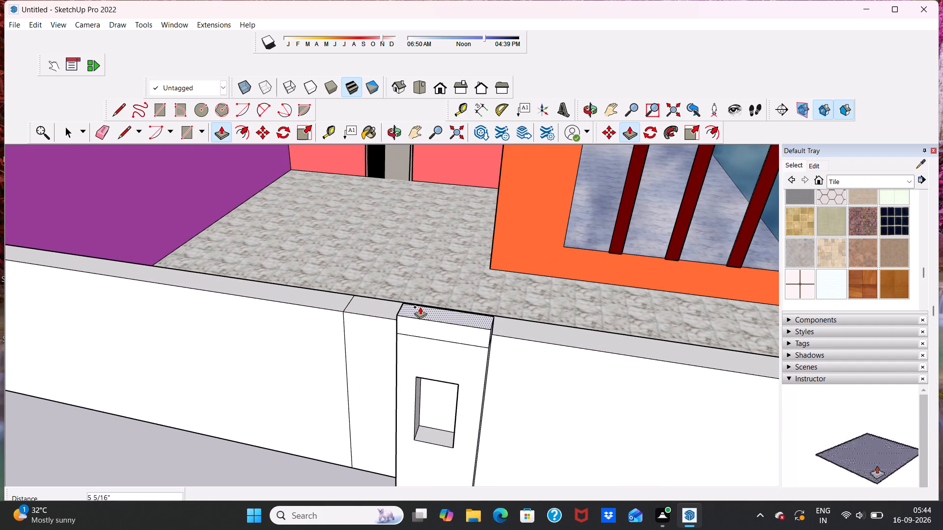
{"action": "left_click", "coordinate": [420, 311]}
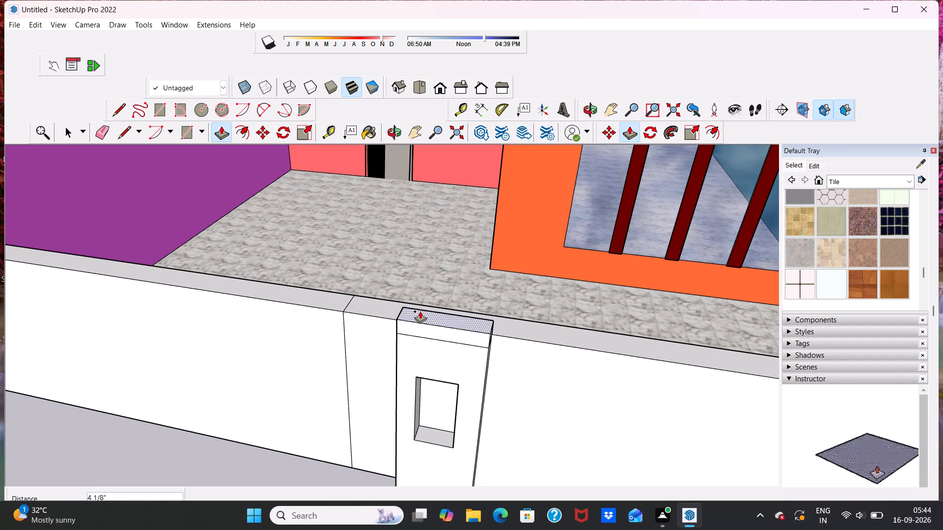
Examine the raised pillar and its recess from above, both sides and the front.
{"action": "middle_click_drag", "start_coordinate": [417, 342], "coordinate": [523, 278]}
{"action": "left_click_drag", "start_coordinate": [501, 290], "coordinate": [515, 284]}
{"action": "middle_click_drag", "start_coordinate": [523, 278], "coordinate": [544, 266]}
{"action": "left_click_drag", "start_coordinate": [525, 277], "coordinate": [511, 279]}
{"action": "key", "text": "space"}
{"action": "middle_click_drag", "start_coordinate": [569, 283], "coordinate": [568, 283]}
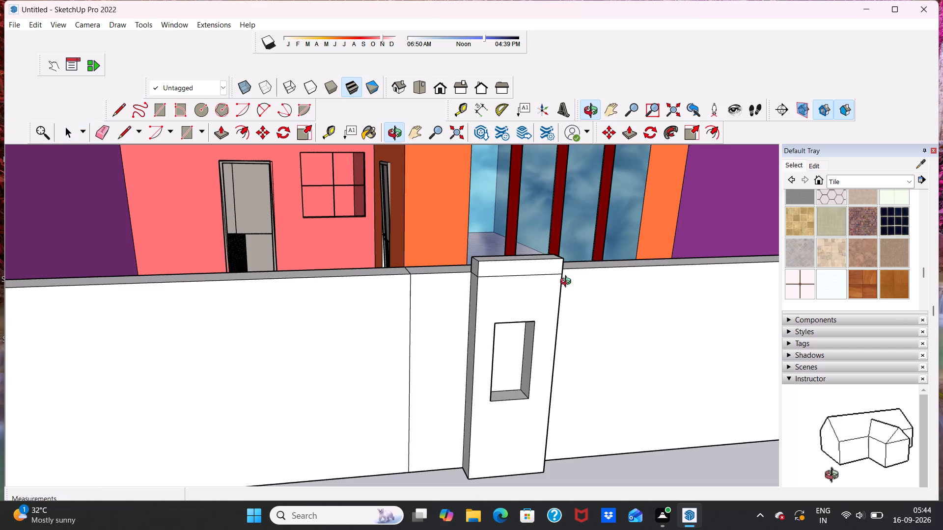
{"action": "middle_click_drag", "start_coordinate": [568, 283], "coordinate": [522, 268]}
{"action": "key", "text": "space"}
{"action": "middle_click_drag", "start_coordinate": [562, 318], "coordinate": [583, 296]}
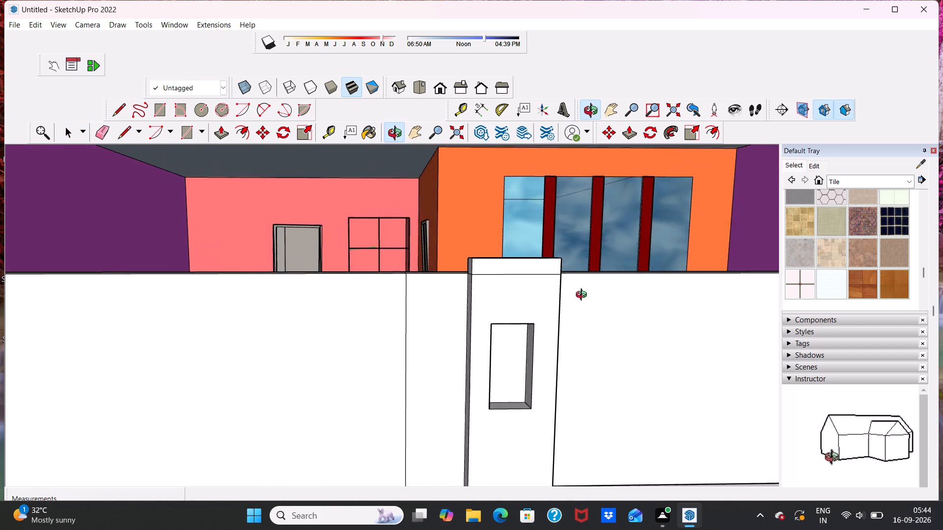
{"action": "middle_click_drag", "start_coordinate": [583, 296], "coordinate": [556, 280]}
{"action": "left_click", "coordinate": [584, 277]}
{"action": "left_click_drag", "start_coordinate": [584, 276], "coordinate": [545, 287]}
{"action": "scroll", "coordinate": [545, 287], "scroll_direction": "up", "scroll_amount": 1}
{"action": "scroll", "coordinate": [542, 288], "scroll_direction": "down", "scroll_amount": 3}
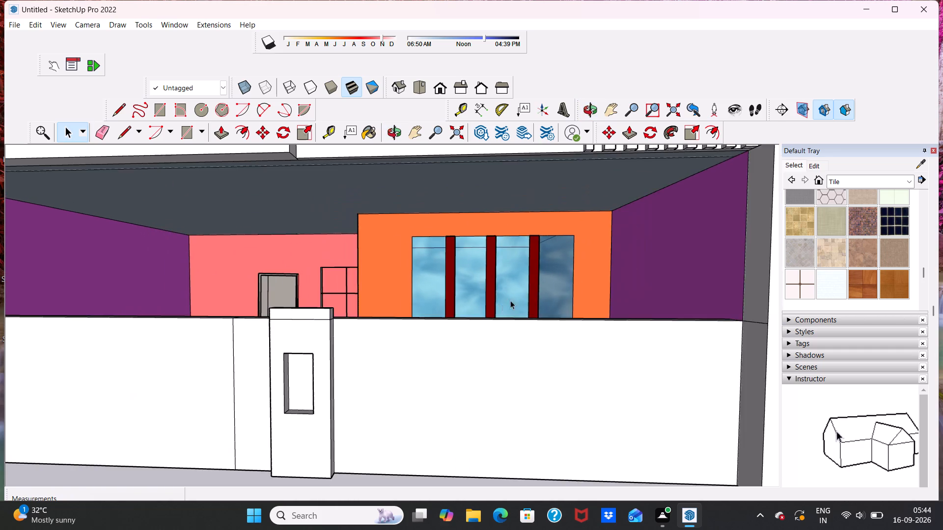
{"action": "scroll", "coordinate": [527, 282], "scroll_direction": "down", "scroll_amount": 4}
{"action": "middle_click_drag", "start_coordinate": [522, 309], "coordinate": [557, 298]}
{"action": "scroll", "coordinate": [262, 179], "scroll_direction": "up", "scroll_amount": 1}
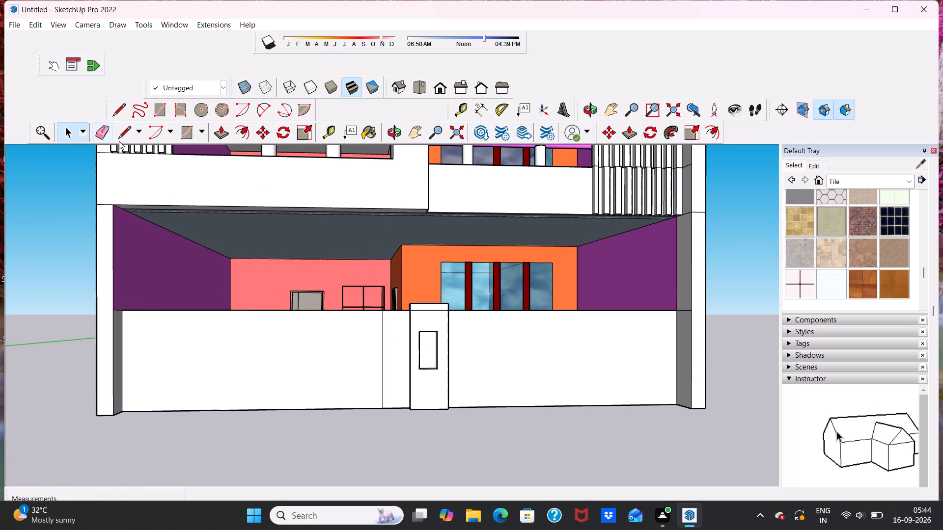
Erase the leftover horizontal seam lines near the pillar's top on its front face and both side faces.
{"action": "left_click", "coordinate": [98, 129]}
{"action": "scroll", "coordinate": [357, 290], "scroll_direction": "up", "scroll_amount": 2}
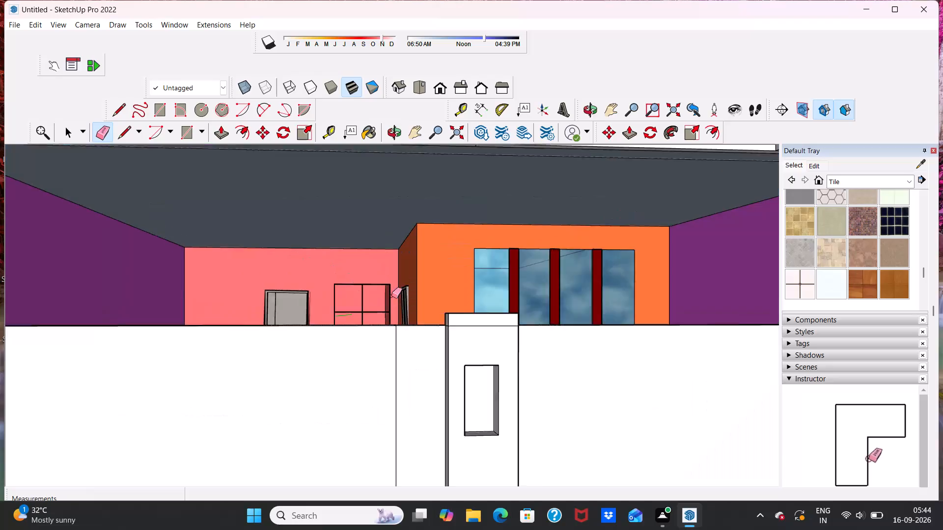
{"action": "scroll", "coordinate": [391, 296], "scroll_direction": "up", "scroll_amount": 2}
{"action": "left_click", "coordinate": [534, 359]}
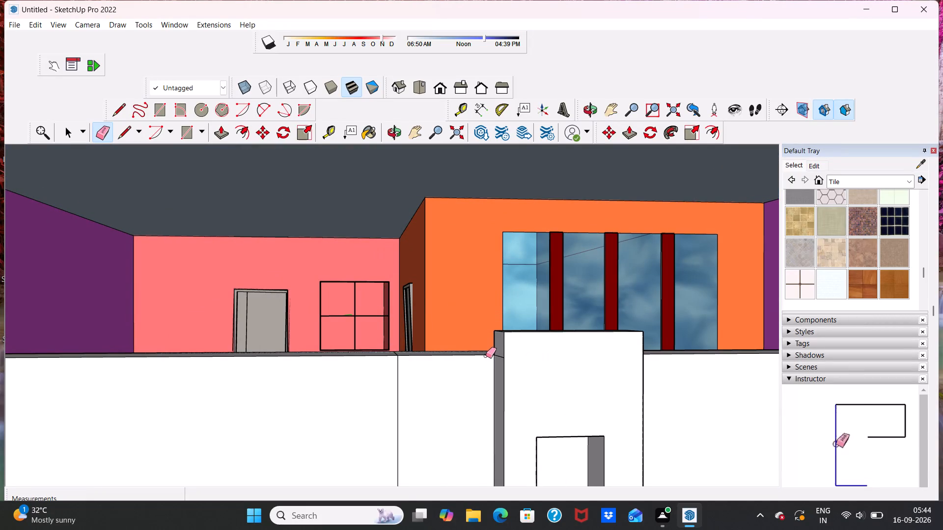
{"action": "middle_click_drag", "start_coordinate": [483, 354], "coordinate": [551, 355]}
{"action": "scroll", "coordinate": [471, 354], "scroll_direction": "up", "scroll_amount": 1}
{"action": "left_click", "coordinate": [487, 354]}
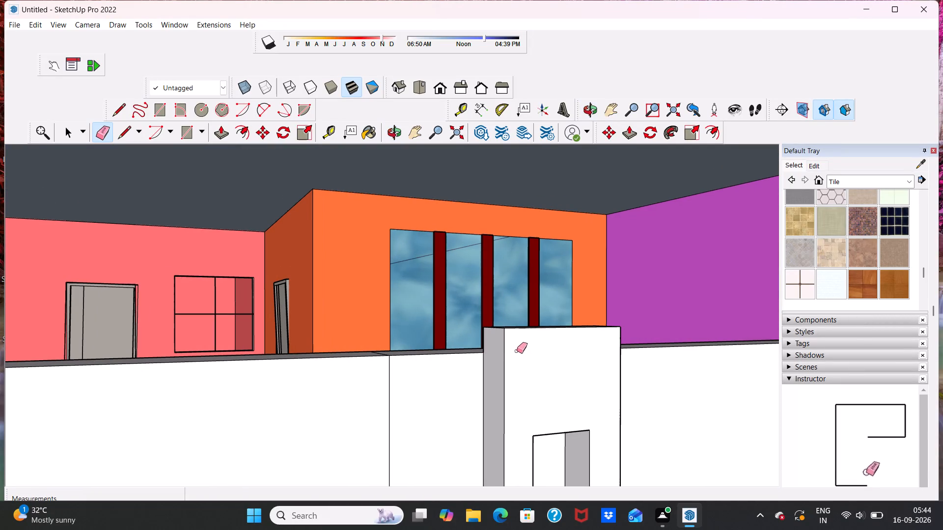
{"action": "middle_click_drag", "start_coordinate": [519, 352], "coordinate": [204, 312]}
{"action": "scroll", "coordinate": [516, 321], "scroll_direction": "up", "scroll_amount": 3}
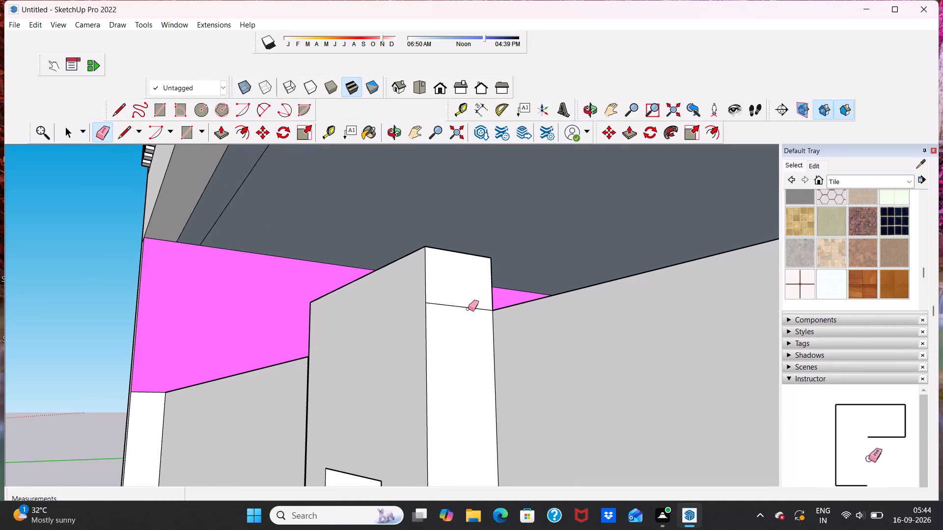
{"action": "left_click", "coordinate": [468, 309]}
{"action": "key", "text": "space"}
Examine the cleaned-up pillar and the whole front elevation from below, from the front and from farther away.
{"action": "scroll", "coordinate": [435, 293], "scroll_direction": "down", "scroll_amount": 6}
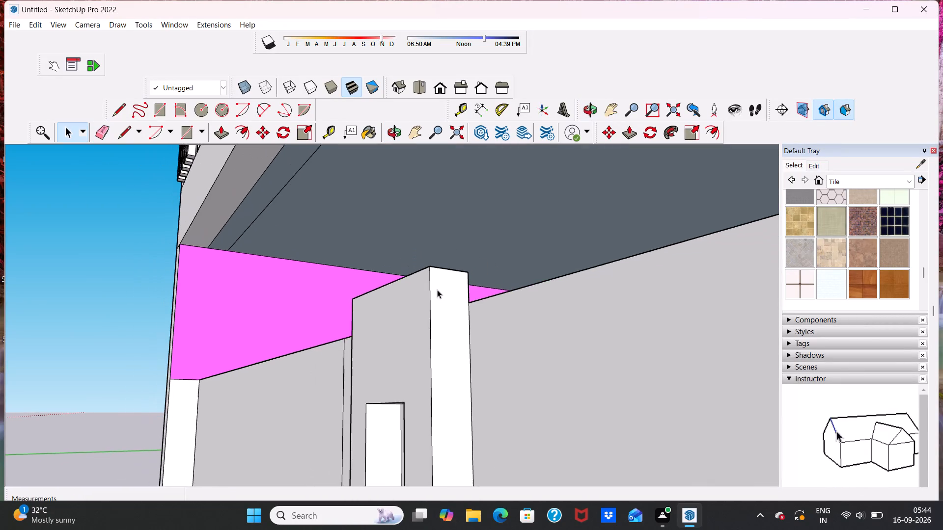
{"action": "middle_click_drag", "start_coordinate": [437, 290], "coordinate": [592, 281]}
{"action": "scroll", "coordinate": [582, 267], "scroll_direction": "down", "scroll_amount": 10}
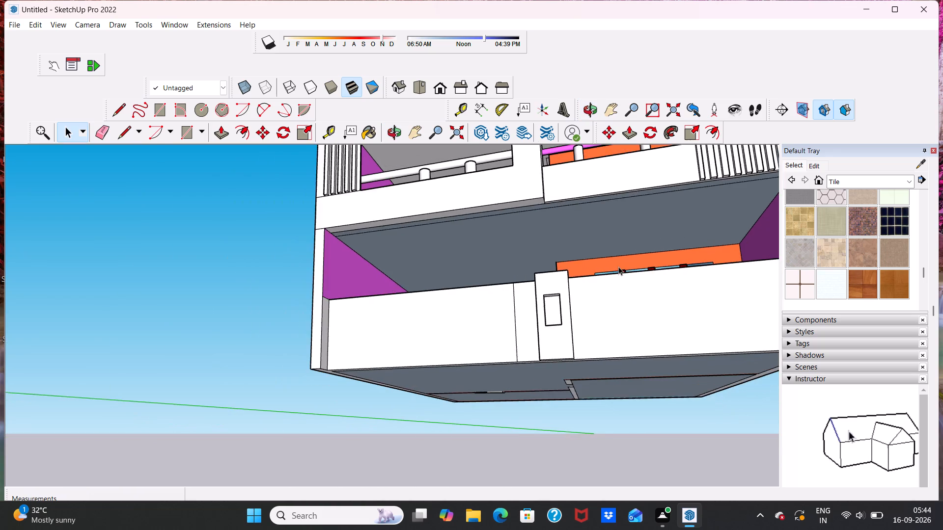
{"action": "scroll", "coordinate": [618, 266], "scroll_direction": "down", "scroll_amount": 1}
{"action": "middle_click_drag", "start_coordinate": [619, 266], "coordinate": [632, 322]}
{"action": "scroll", "coordinate": [632, 322], "scroll_direction": "up", "scroll_amount": 5}
{"action": "scroll", "coordinate": [620, 313], "scroll_direction": "down", "scroll_amount": 5}
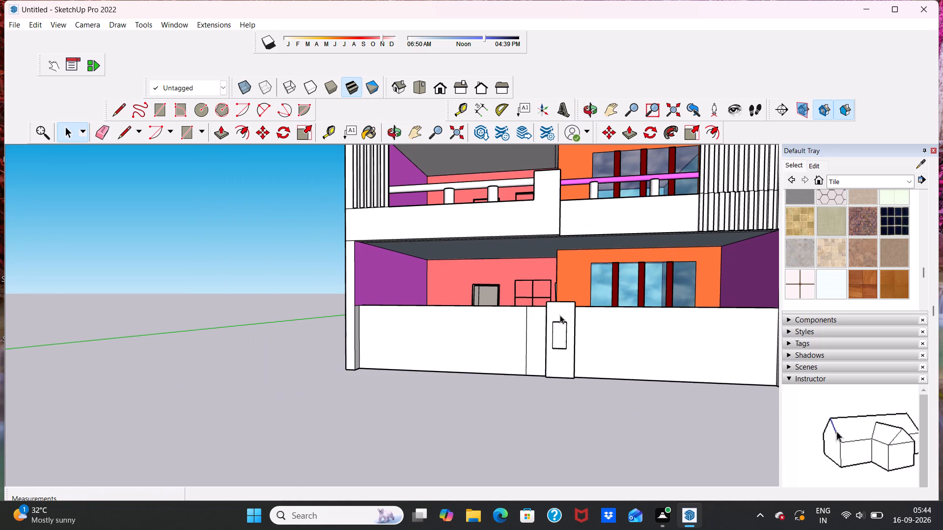
{"action": "scroll", "coordinate": [629, 326], "scroll_direction": "up", "scroll_amount": 5}
{"action": "middle_click_drag", "start_coordinate": [652, 317], "coordinate": [691, 346]}
{"action": "scroll", "coordinate": [706, 341], "scroll_direction": "up", "scroll_amount": 2}
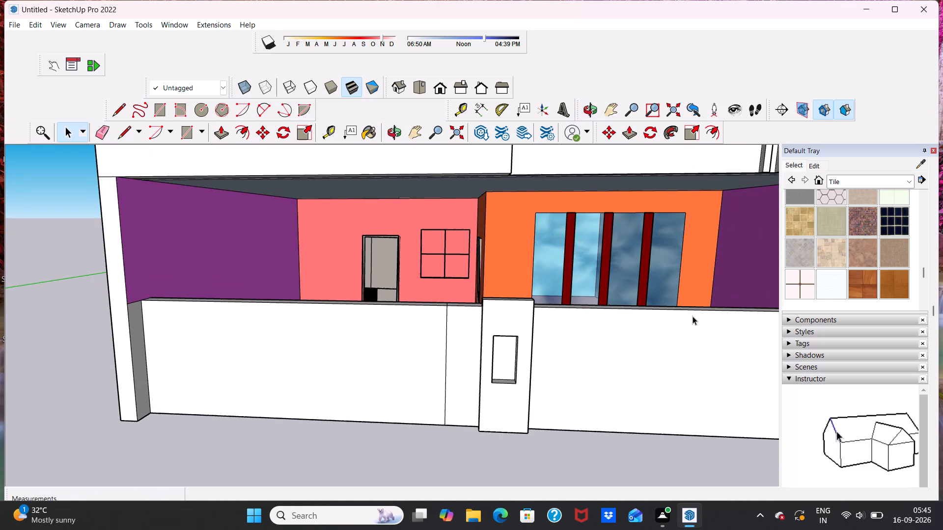
{"action": "scroll", "coordinate": [687, 316], "scroll_direction": "down", "scroll_amount": 2}
{"action": "scroll", "coordinate": [637, 310], "scroll_direction": "down", "scroll_amount": 7}
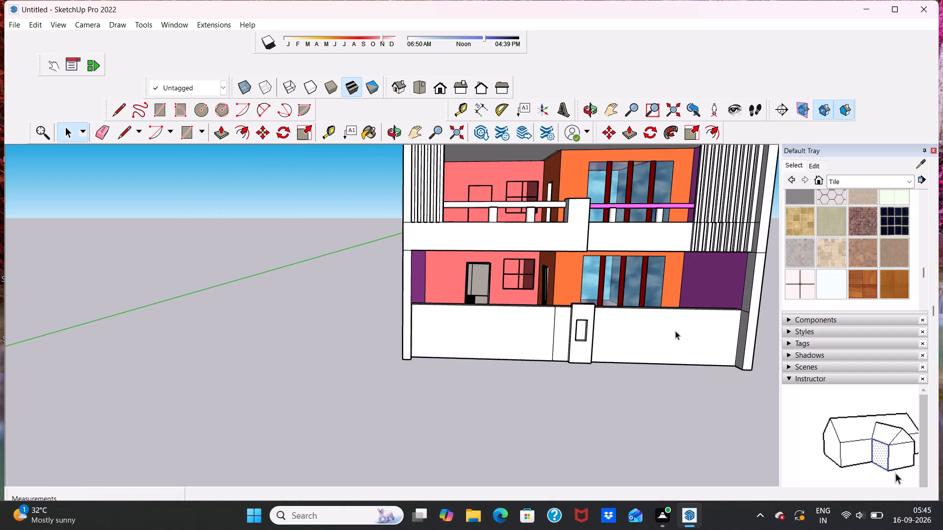
{"action": "scroll", "coordinate": [675, 331], "scroll_direction": "up", "scroll_amount": 5}
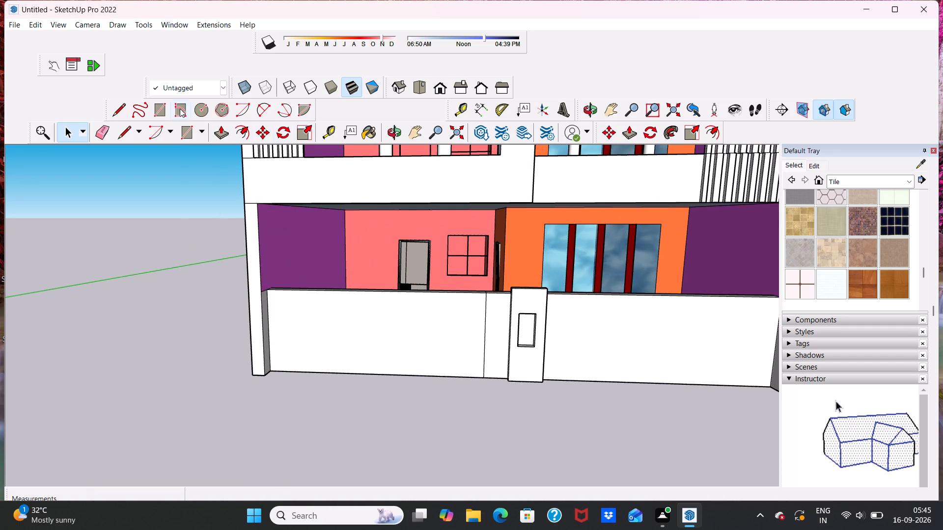
Draw a horizontal strip rectangle about 3' 5" by 4" on the front wall below the ground-floor glazing, near the wall's top edge.
{"action": "left_click", "coordinate": [159, 109]}
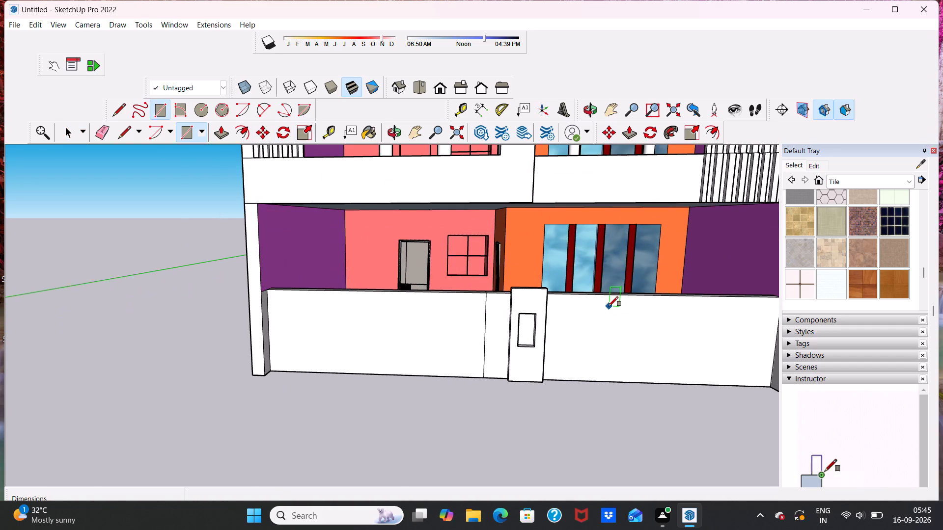
{"action": "left_click", "coordinate": [598, 305]}
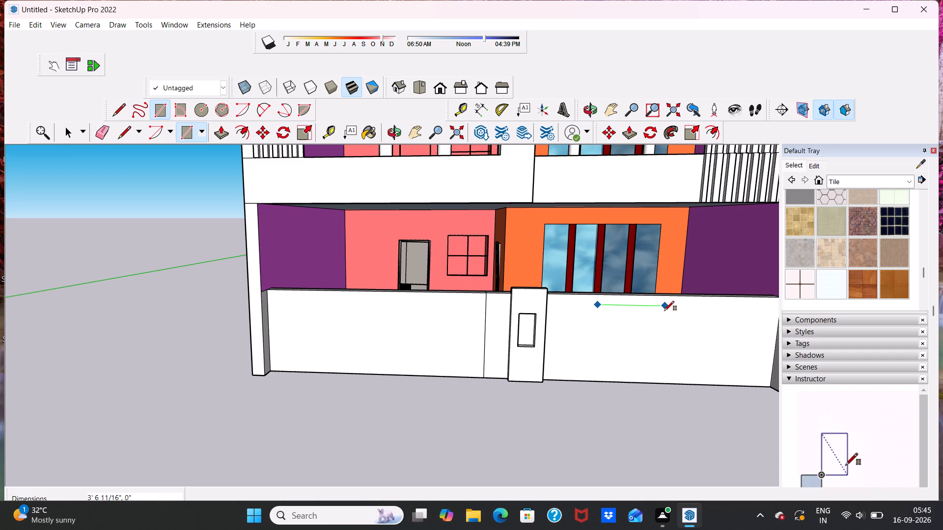
{"action": "scroll", "coordinate": [663, 303], "scroll_direction": "up", "scroll_amount": 2}
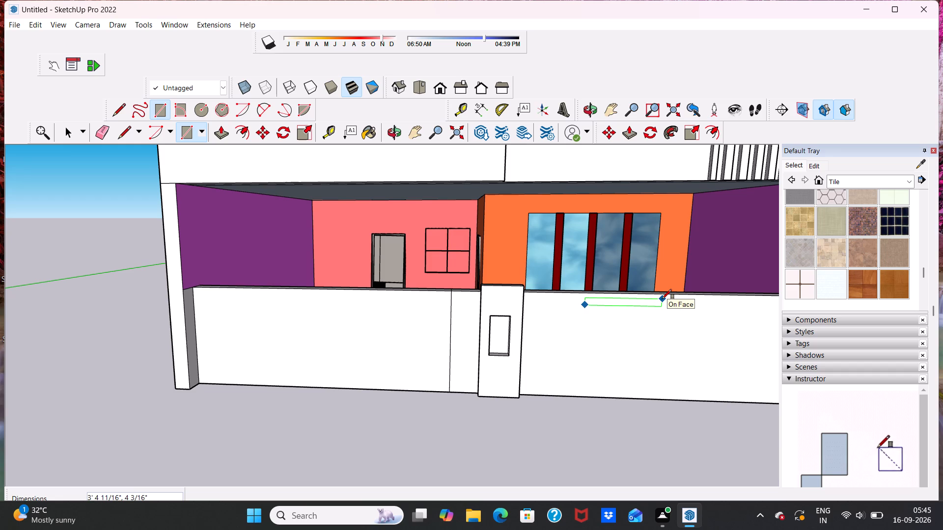
{"action": "left_click", "coordinate": [662, 299]}
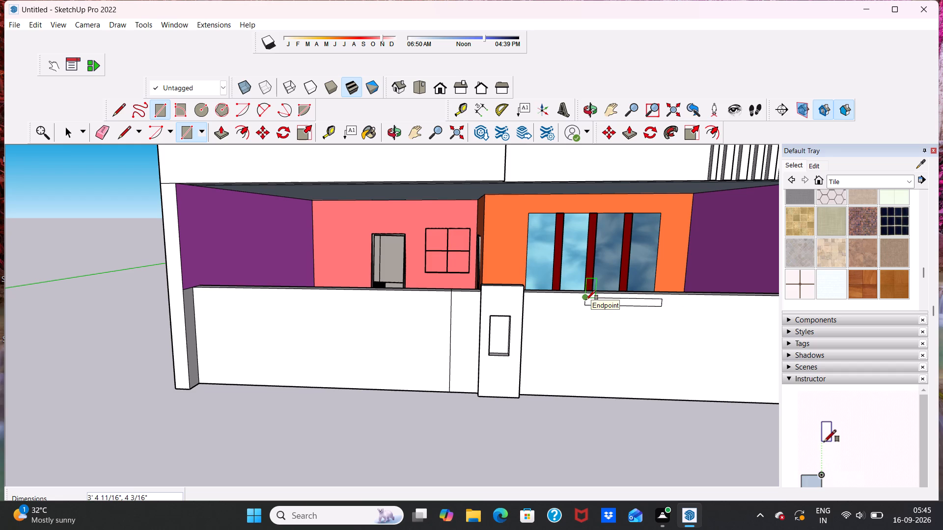
Draw a vertical strip rectangle about 3' 10" by 11" down the front wall from the horizontal strip's upper corner nearest the pillar.
{"action": "left_click", "coordinate": [585, 300]}
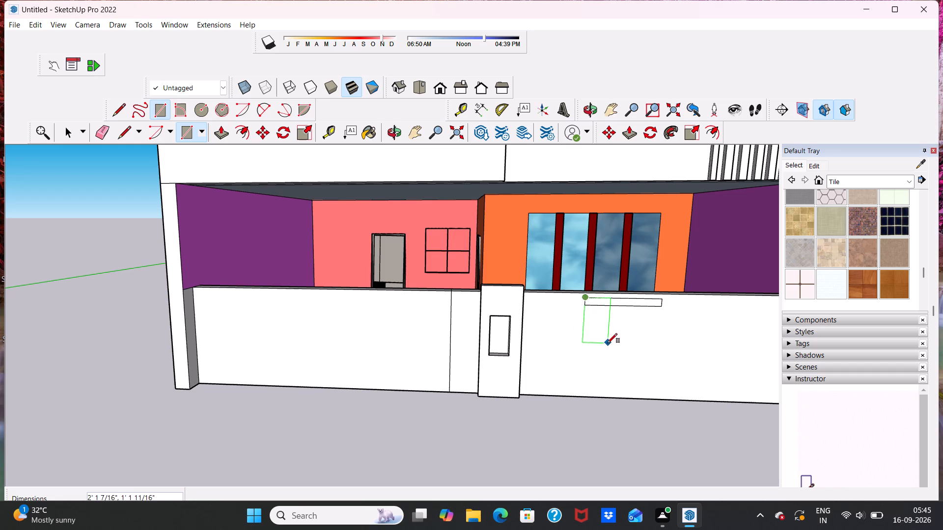
{"action": "scroll", "coordinate": [598, 350], "scroll_direction": "down", "scroll_amount": 3}
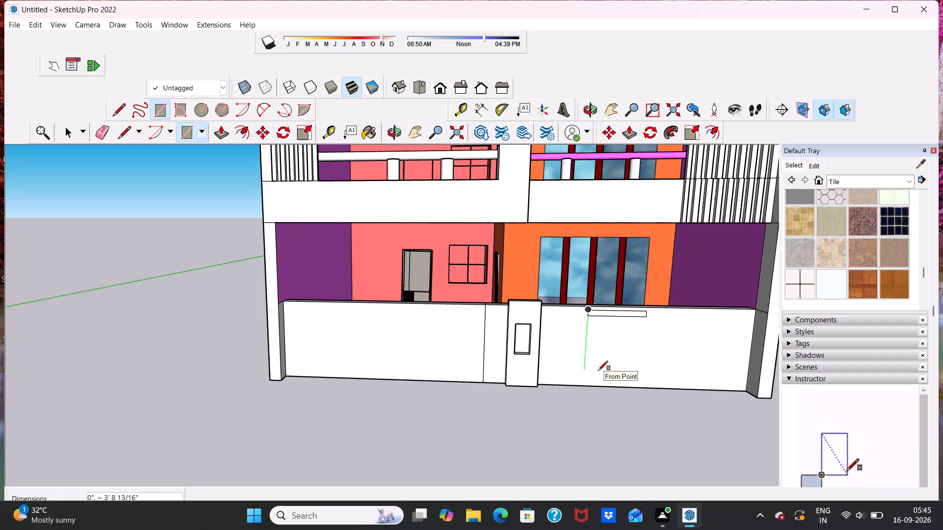
{"action": "scroll", "coordinate": [598, 370], "scroll_direction": "up", "scroll_amount": 1}
{"action": "scroll", "coordinate": [597, 357], "scroll_direction": "down", "scroll_amount": 4}
{"action": "scroll", "coordinate": [600, 366], "scroll_direction": "up", "scroll_amount": 3}
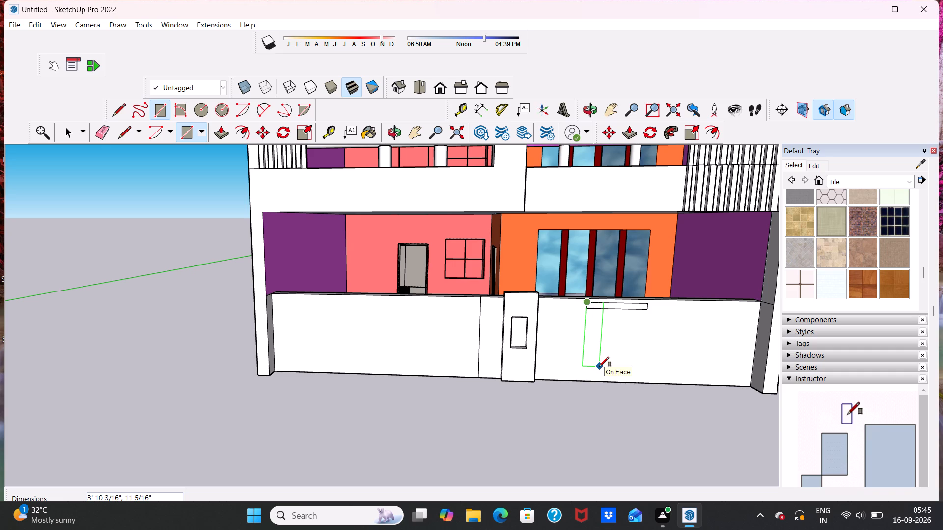
{"action": "left_click", "coordinate": [599, 367]}
Draw a horizontal rectangle about 5' 6" by 1' 6" from the vertical strip's outer edge to the wall's bottom edge.
{"action": "scroll", "coordinate": [625, 356], "scroll_direction": "down", "scroll_amount": 5}
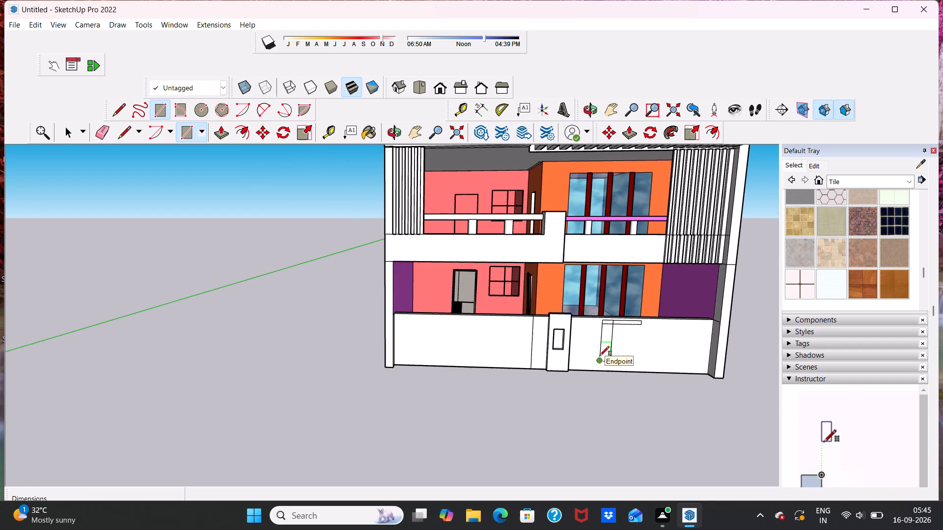
{"action": "scroll", "coordinate": [600, 356], "scroll_direction": "up", "scroll_amount": 2}
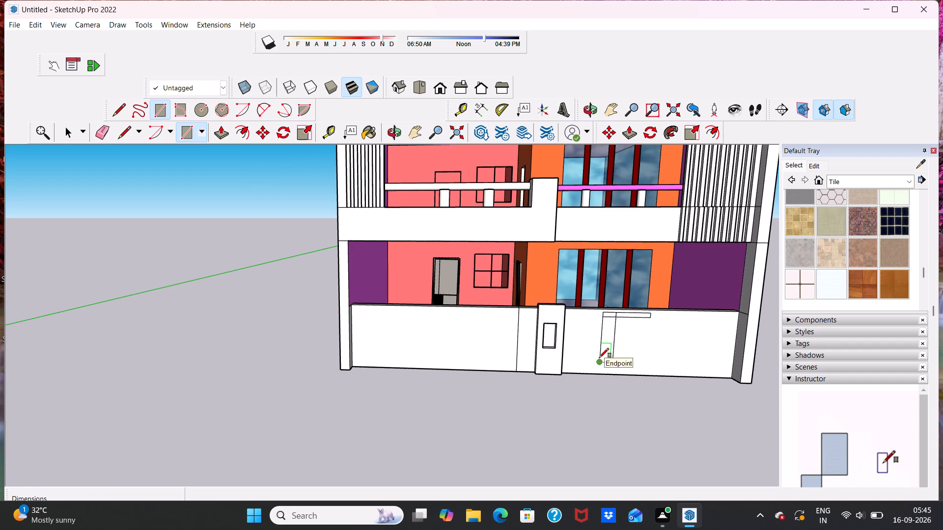
{"action": "scroll", "coordinate": [597, 355], "scroll_direction": "up", "scroll_amount": 5}
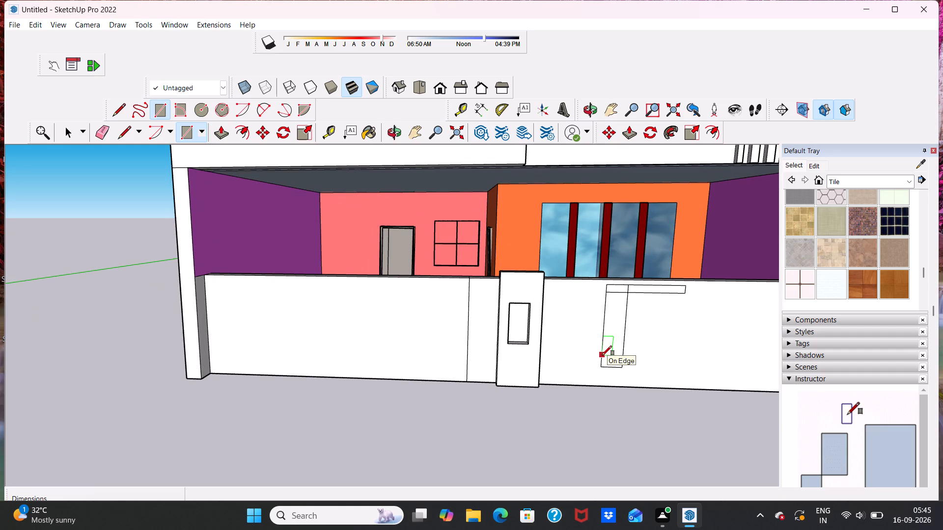
{"action": "left_click", "coordinate": [602, 355]}
{"action": "scroll", "coordinate": [682, 359], "scroll_direction": "down", "scroll_amount": 5}
{"action": "scroll", "coordinate": [700, 358], "scroll_direction": "up", "scroll_amount": 3}
{"action": "scroll", "coordinate": [701, 358], "scroll_direction": "down", "scroll_amount": 5}
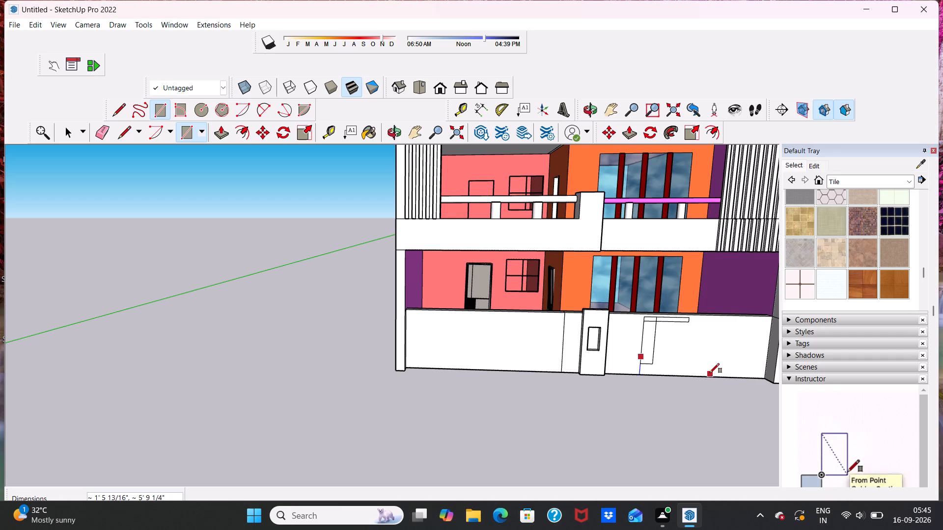
{"action": "left_click", "coordinate": [711, 375]}
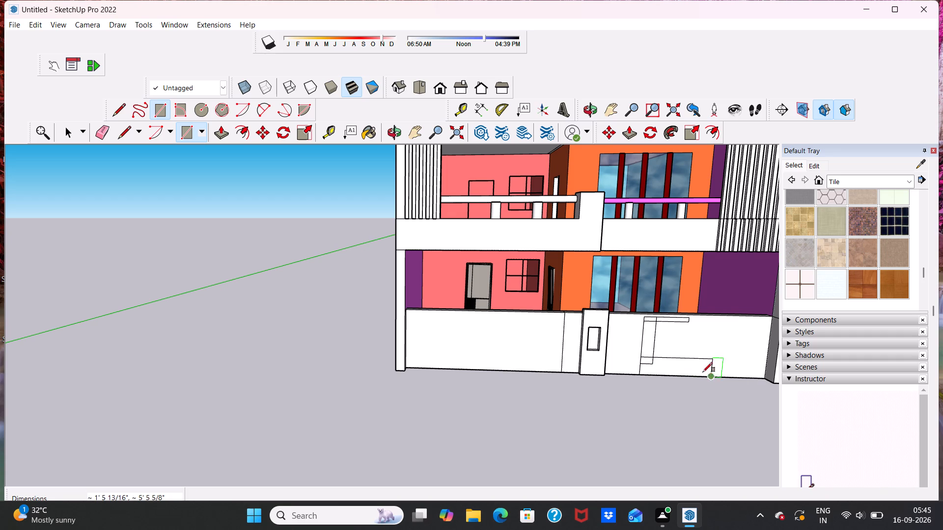
{"action": "key", "text": "space"}
Erase the overlapping inner edges where the three rectangles cross, merging them into a single C-shaped outline.
{"action": "middle_click_drag", "start_coordinate": [735, 338], "coordinate": [689, 330]}
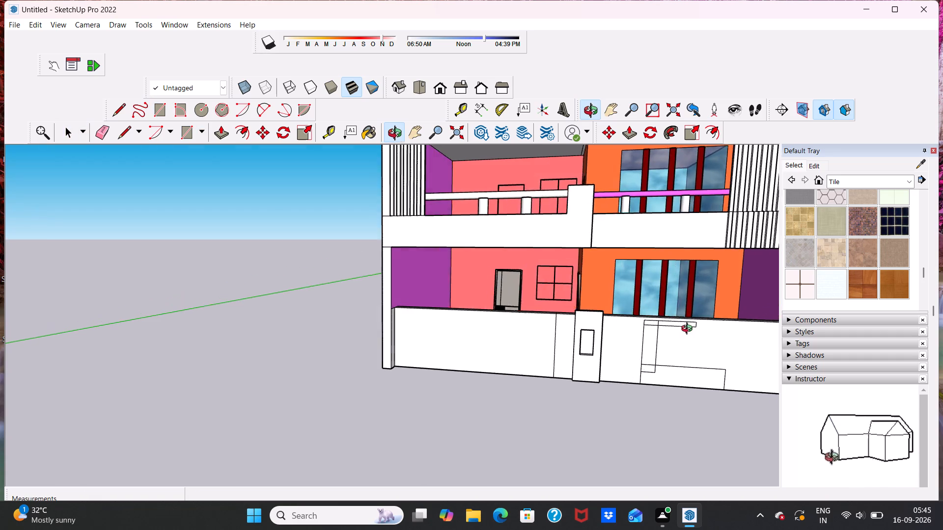
{"action": "middle_click_drag", "start_coordinate": [689, 330], "coordinate": [686, 338]}
{"action": "scroll", "coordinate": [681, 349], "scroll_direction": "up", "scroll_amount": 8}
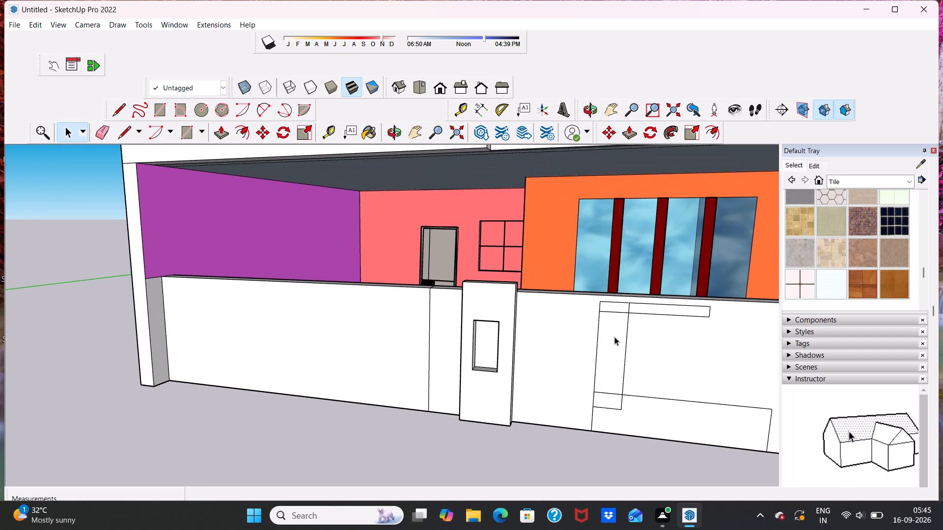
{"action": "left_click", "coordinate": [103, 129]}
{"action": "scroll", "coordinate": [229, 170], "scroll_direction": "down", "scroll_amount": 6}
{"action": "scroll", "coordinate": [444, 243], "scroll_direction": "up", "scroll_amount": 5}
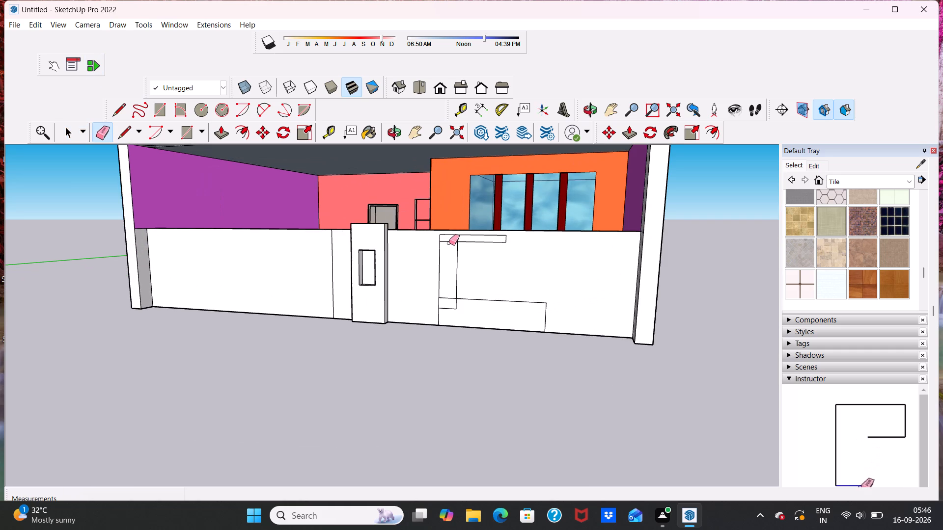
{"action": "left_click", "coordinate": [449, 242]}
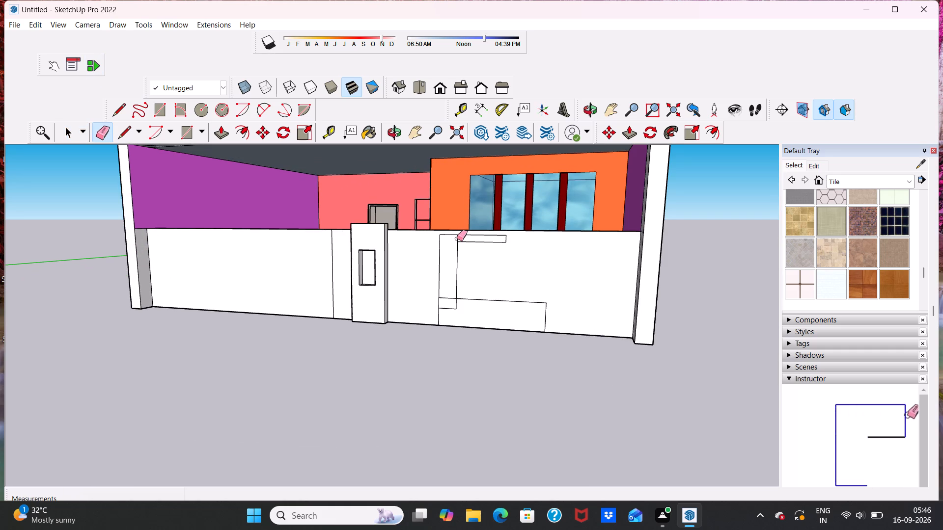
{"action": "left_click", "coordinate": [457, 238]}
{"action": "scroll", "coordinate": [465, 265], "scroll_direction": "down", "scroll_amount": 3}
{"action": "scroll", "coordinate": [451, 298], "scroll_direction": "up", "scroll_amount": 3}
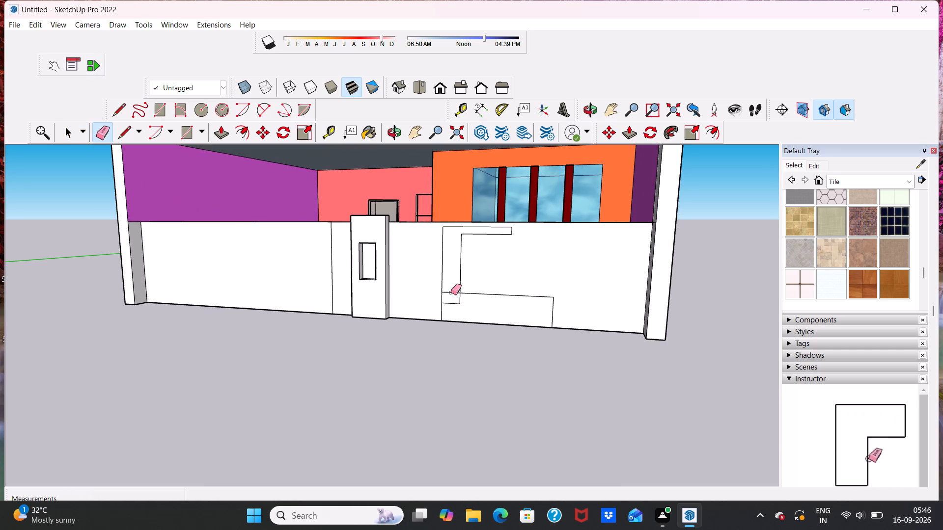
{"action": "left_click", "coordinate": [451, 292]}
{"action": "left_click", "coordinate": [449, 304]}
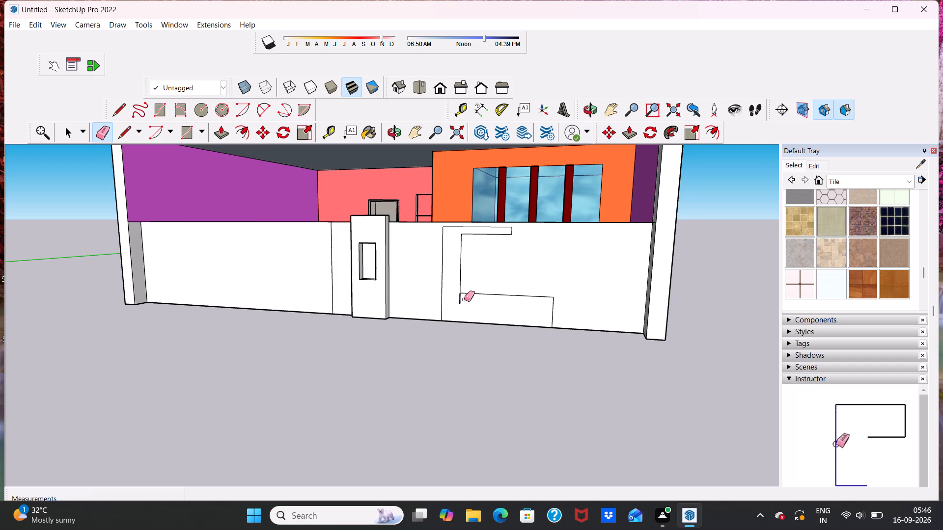
{"action": "left_click", "coordinate": [460, 300]}
{"action": "key", "text": "space"}
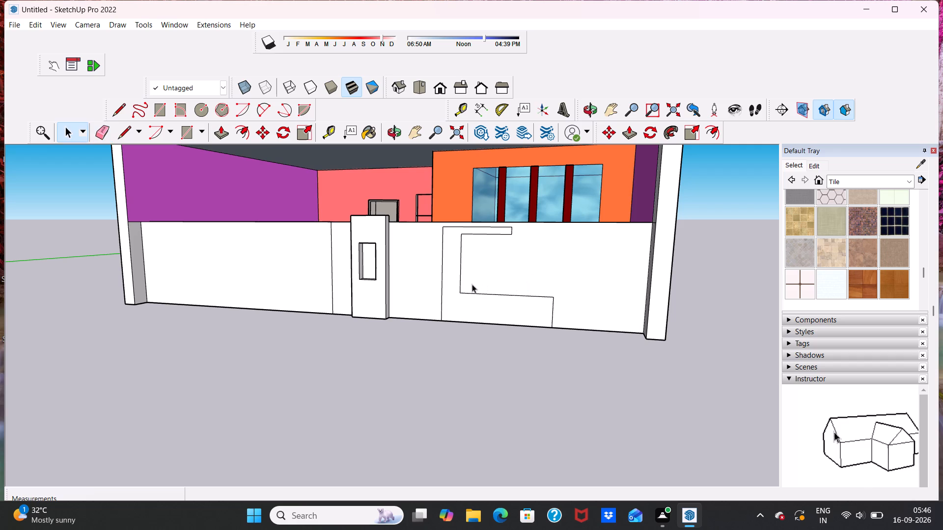
Push/Pull the C-shaped face 6" outward from the front wall.
{"action": "middle_click_drag", "start_coordinate": [470, 282], "coordinate": [550, 249]}
{"action": "left_click", "coordinate": [511, 265]}
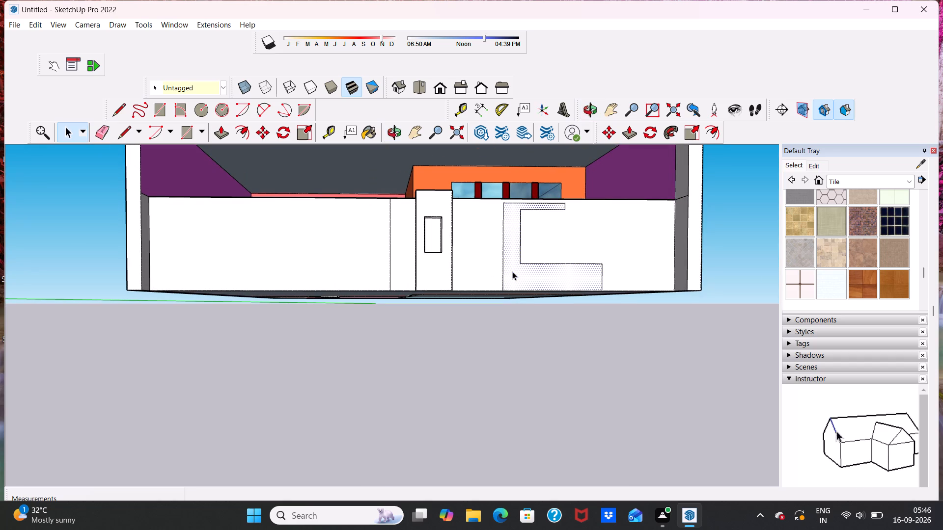
{"action": "left_click", "coordinate": [222, 130]}
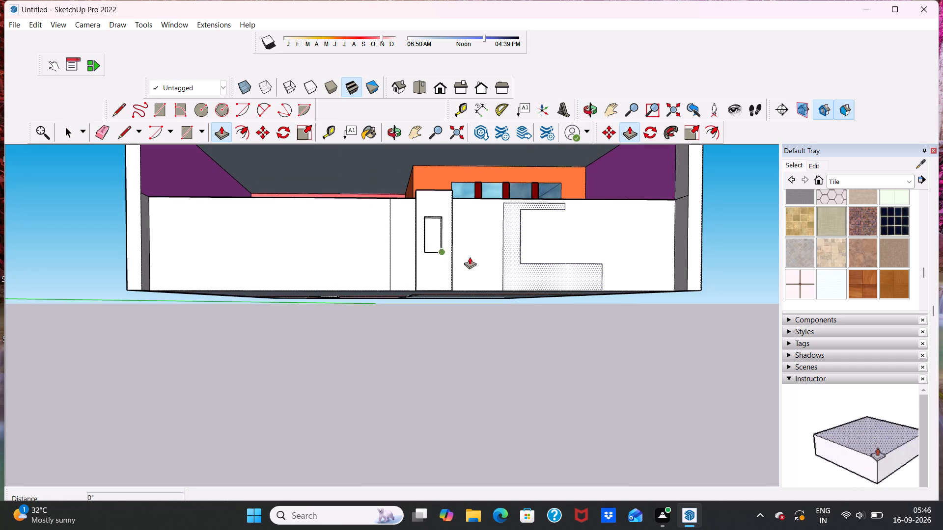
{"action": "left_click", "coordinate": [519, 263]}
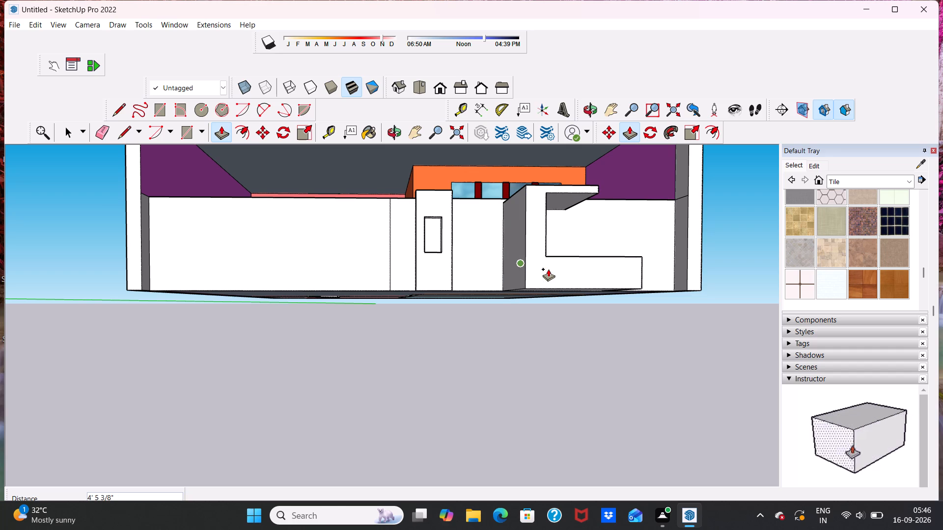
{"action": "type", "text": "6\""}
{"action": "key", "text": "Return"}
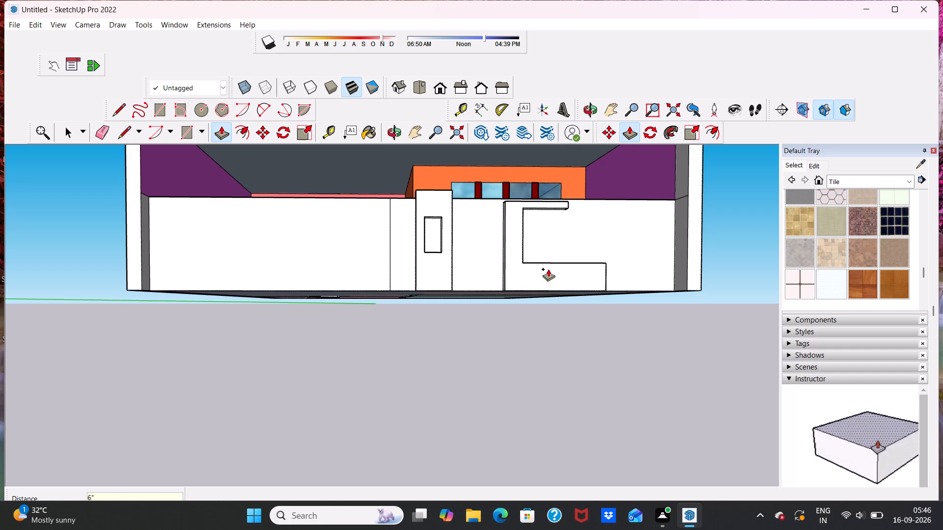
{"action": "middle_click_drag", "start_coordinate": [537, 293], "coordinate": [383, 346]}
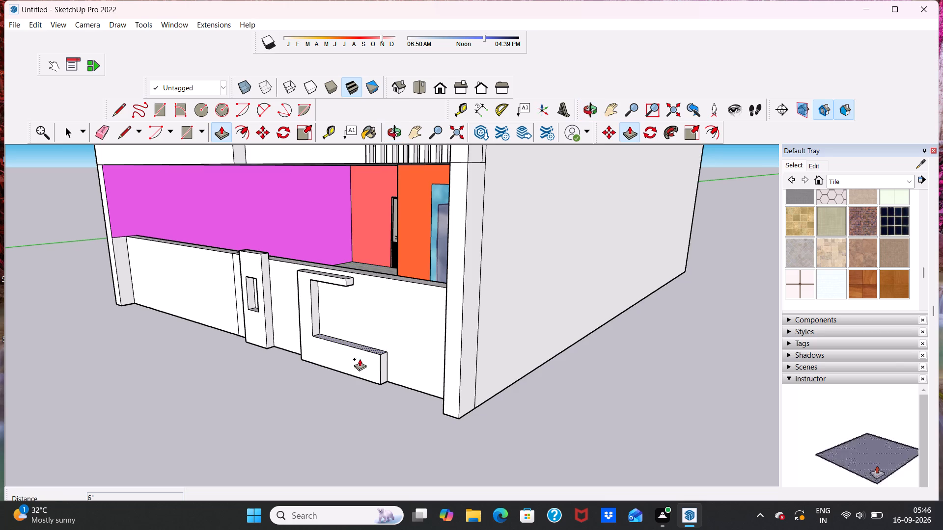
{"action": "middle_click_drag", "start_coordinate": [339, 354], "coordinate": [427, 330]}
{"action": "key", "text": "space"}
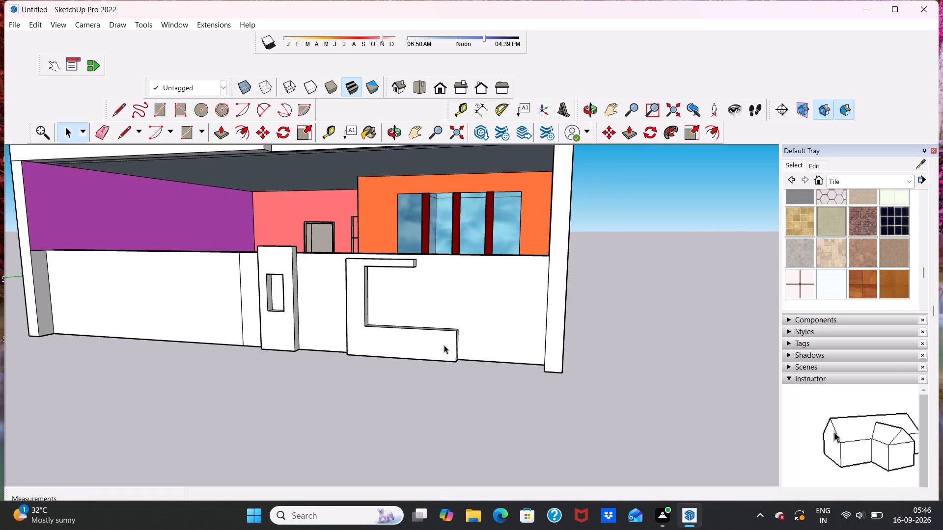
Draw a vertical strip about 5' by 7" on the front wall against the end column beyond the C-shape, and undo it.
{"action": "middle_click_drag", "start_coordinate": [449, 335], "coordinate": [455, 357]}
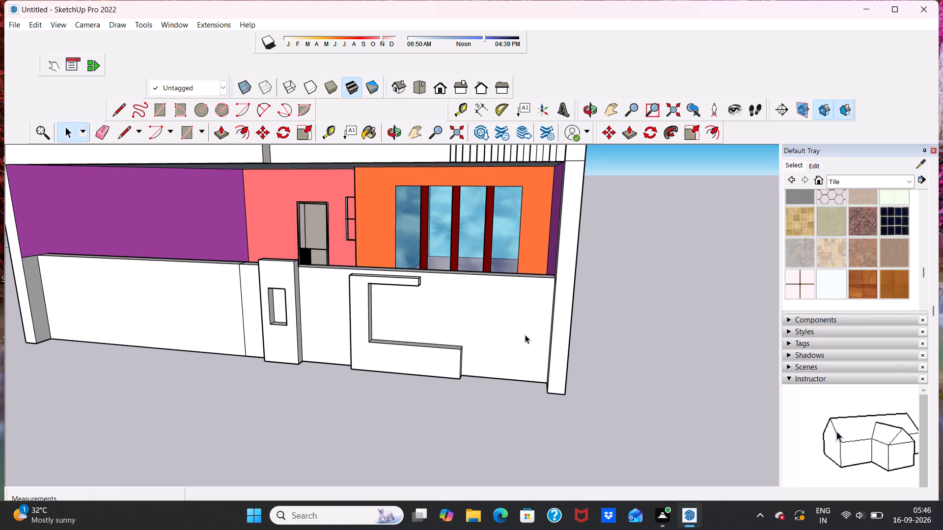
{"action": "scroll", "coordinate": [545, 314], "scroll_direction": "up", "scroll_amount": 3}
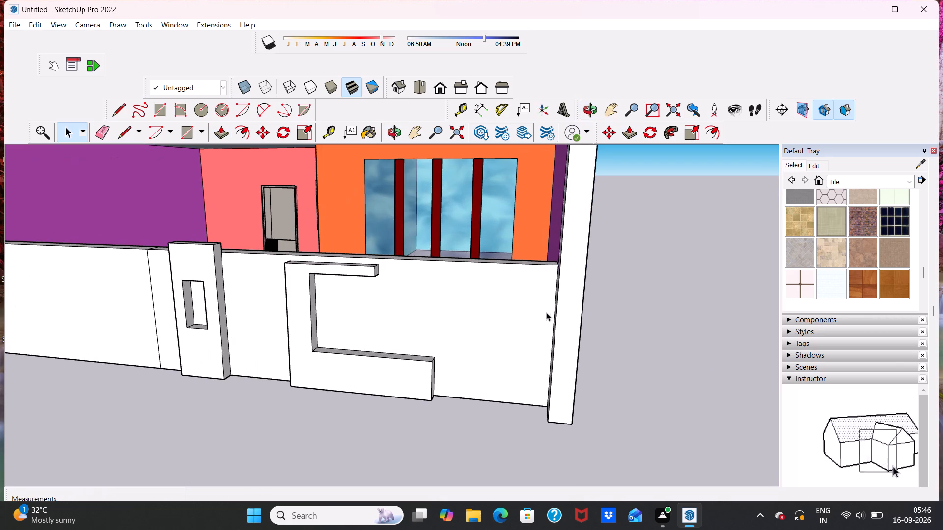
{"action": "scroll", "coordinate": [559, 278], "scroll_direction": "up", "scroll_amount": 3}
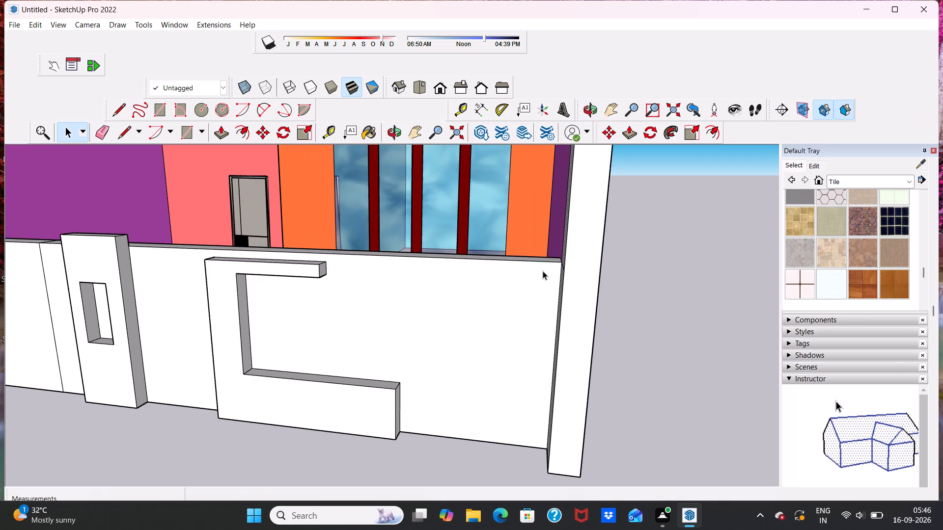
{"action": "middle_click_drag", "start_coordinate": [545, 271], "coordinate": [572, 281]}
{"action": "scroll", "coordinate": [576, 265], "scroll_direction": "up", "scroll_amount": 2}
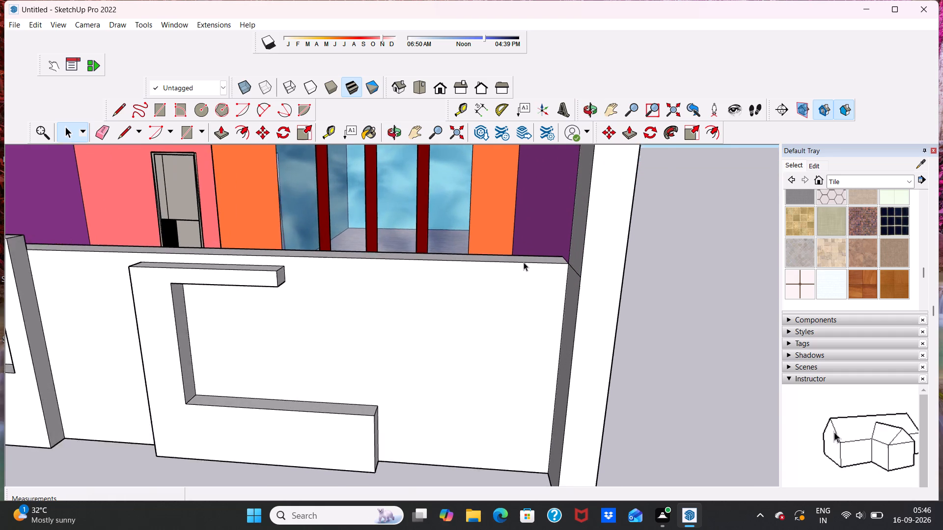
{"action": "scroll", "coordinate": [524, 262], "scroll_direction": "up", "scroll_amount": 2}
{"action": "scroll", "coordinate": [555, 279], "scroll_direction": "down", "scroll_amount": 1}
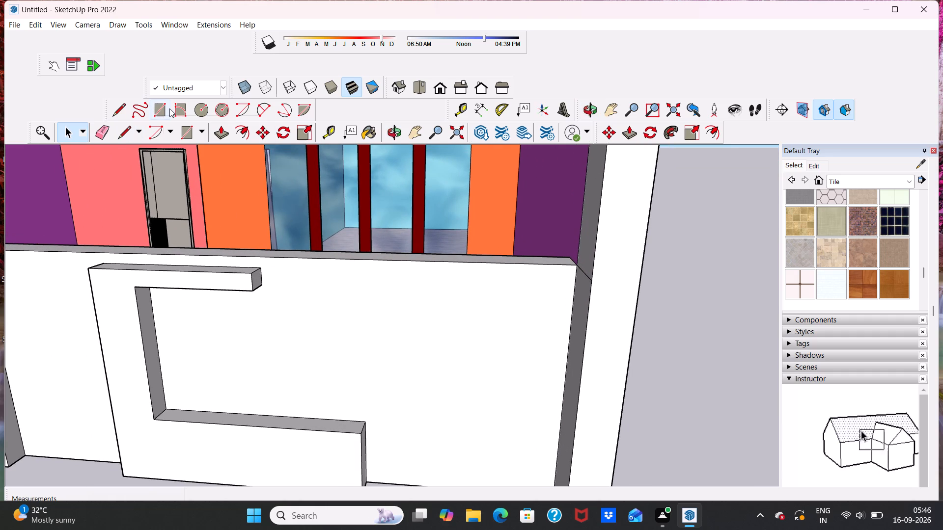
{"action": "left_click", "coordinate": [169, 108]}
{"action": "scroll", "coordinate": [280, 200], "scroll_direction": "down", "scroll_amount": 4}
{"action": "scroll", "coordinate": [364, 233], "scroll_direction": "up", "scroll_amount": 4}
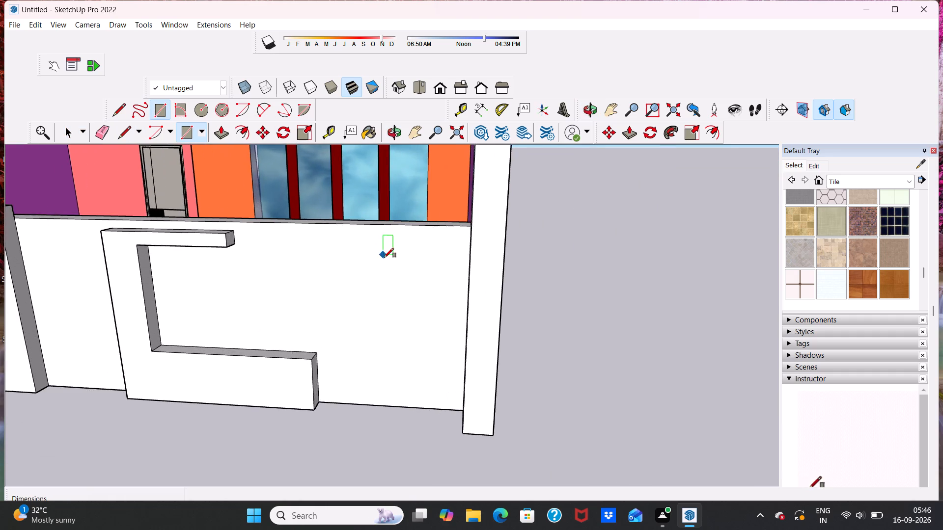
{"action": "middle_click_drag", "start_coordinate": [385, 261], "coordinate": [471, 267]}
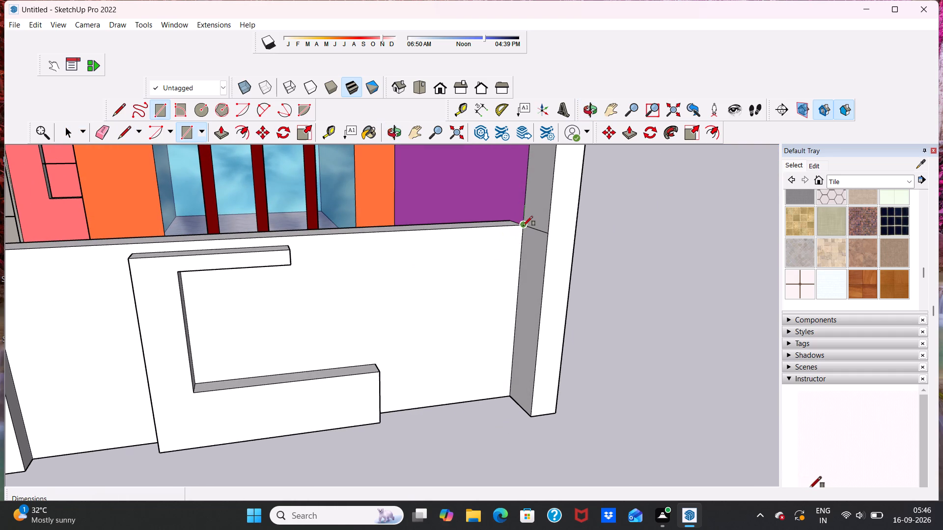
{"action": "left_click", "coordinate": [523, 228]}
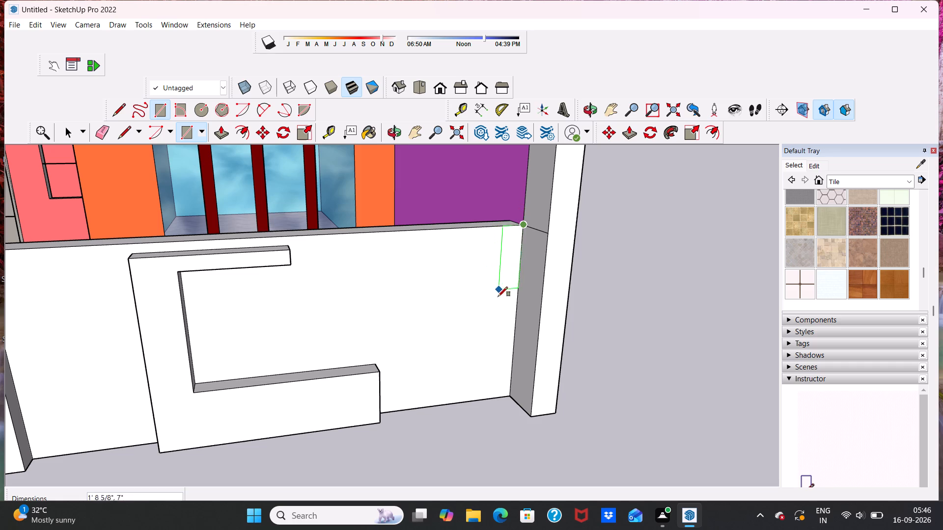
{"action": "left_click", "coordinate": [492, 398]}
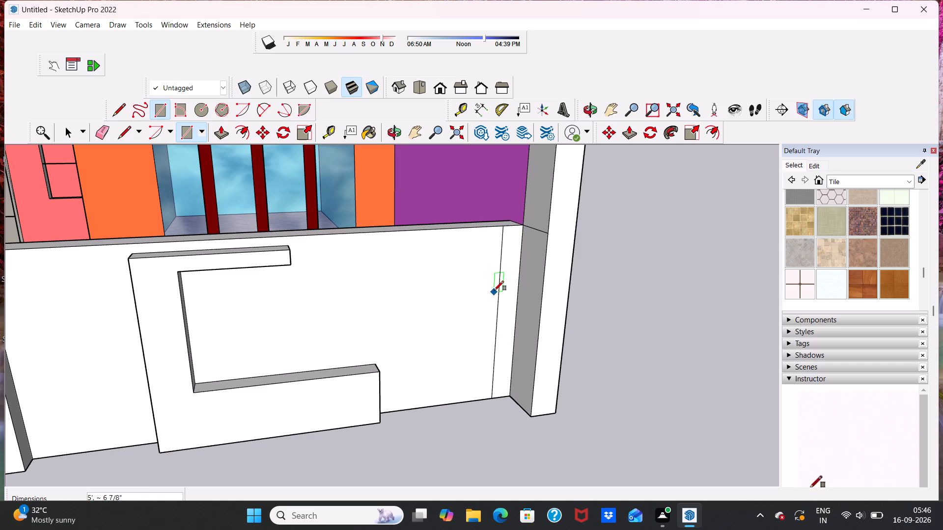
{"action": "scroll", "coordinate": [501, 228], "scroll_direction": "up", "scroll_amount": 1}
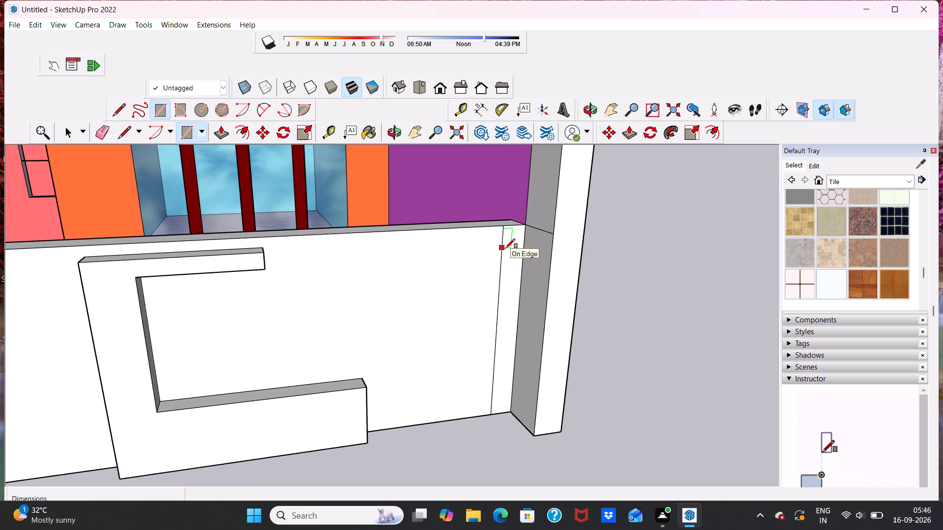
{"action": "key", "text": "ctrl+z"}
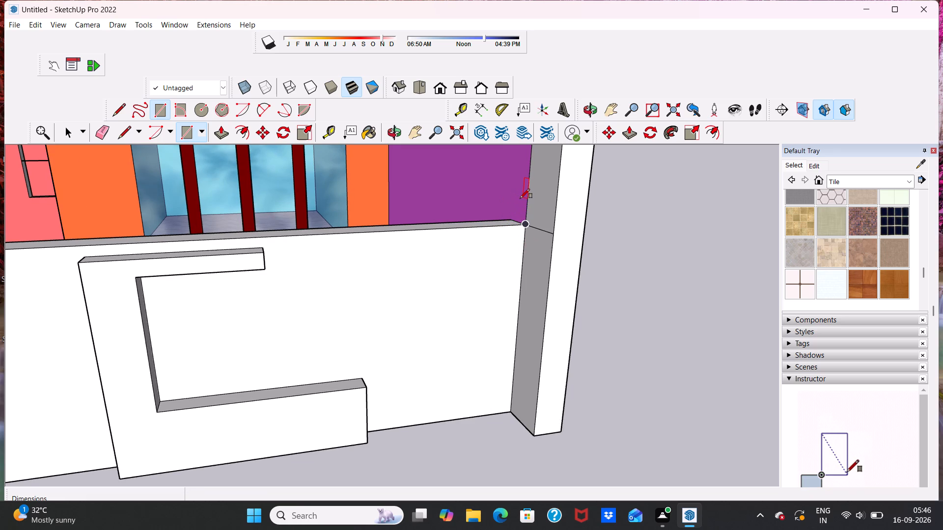
Draw a vertical strip rectangle about 5' 8" by 7" against the end column, from above the wall's top edge to its base.
{"action": "left_click", "coordinate": [528, 196]}
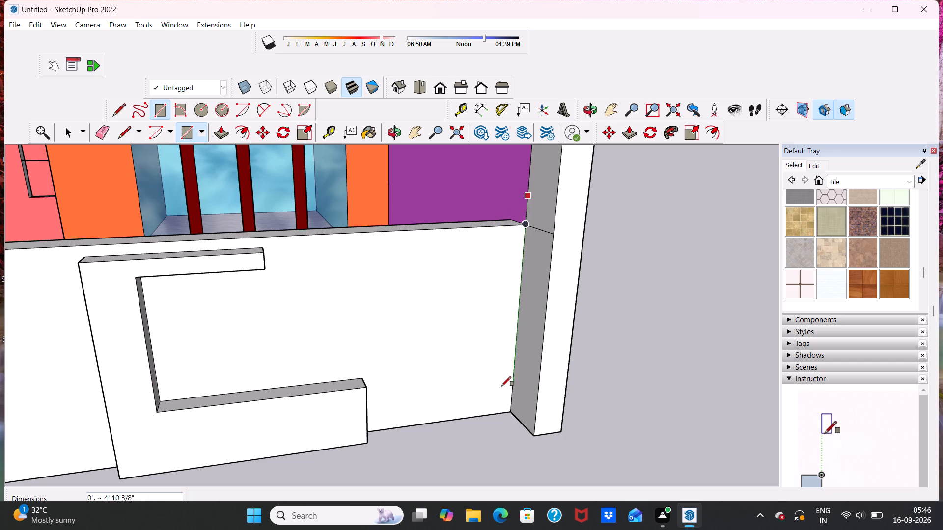
{"action": "left_click", "coordinate": [490, 415]}
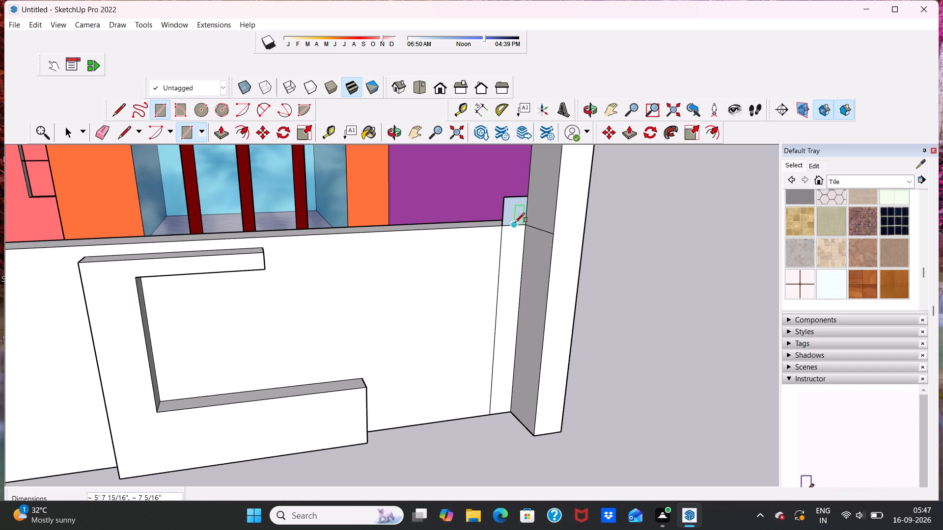
{"action": "scroll", "coordinate": [514, 195], "scroll_direction": "up", "scroll_amount": 9}
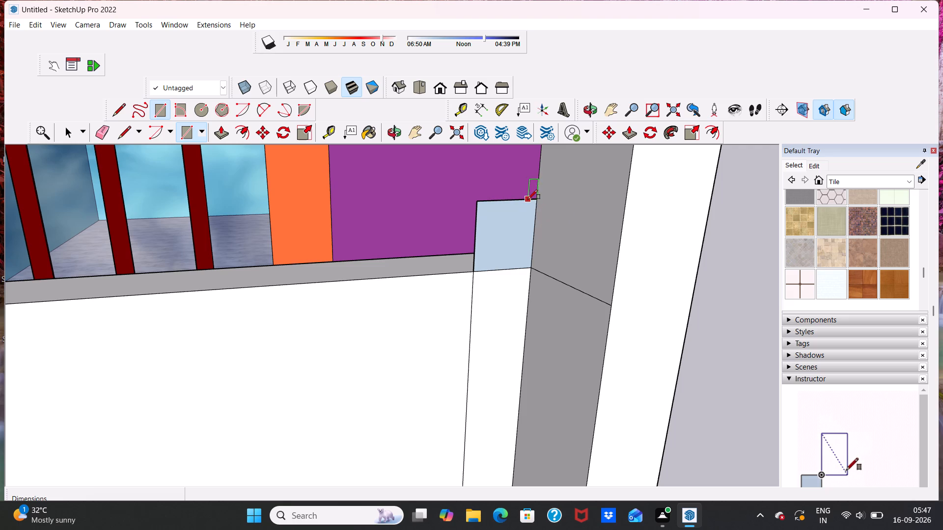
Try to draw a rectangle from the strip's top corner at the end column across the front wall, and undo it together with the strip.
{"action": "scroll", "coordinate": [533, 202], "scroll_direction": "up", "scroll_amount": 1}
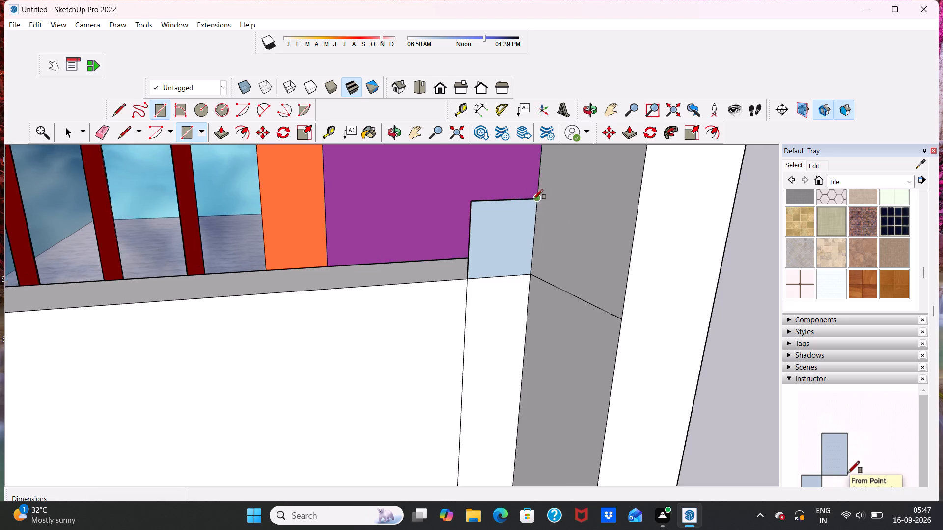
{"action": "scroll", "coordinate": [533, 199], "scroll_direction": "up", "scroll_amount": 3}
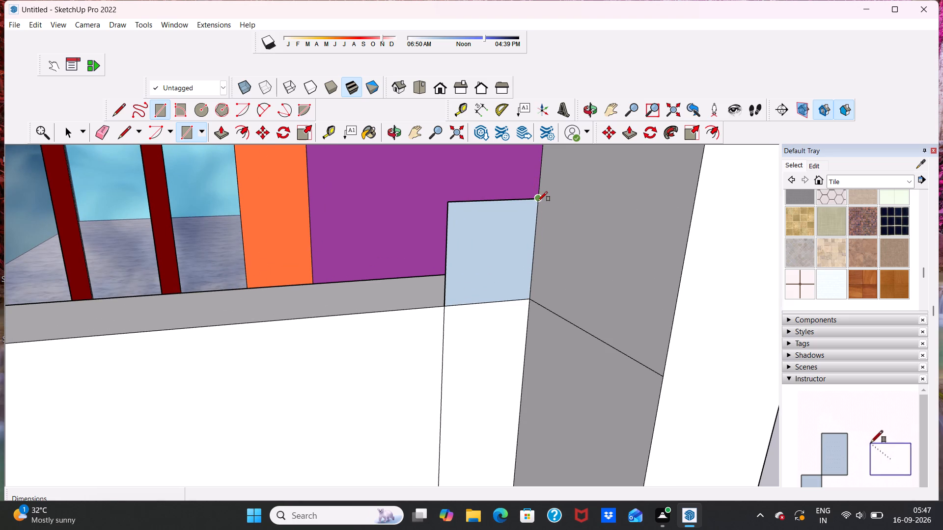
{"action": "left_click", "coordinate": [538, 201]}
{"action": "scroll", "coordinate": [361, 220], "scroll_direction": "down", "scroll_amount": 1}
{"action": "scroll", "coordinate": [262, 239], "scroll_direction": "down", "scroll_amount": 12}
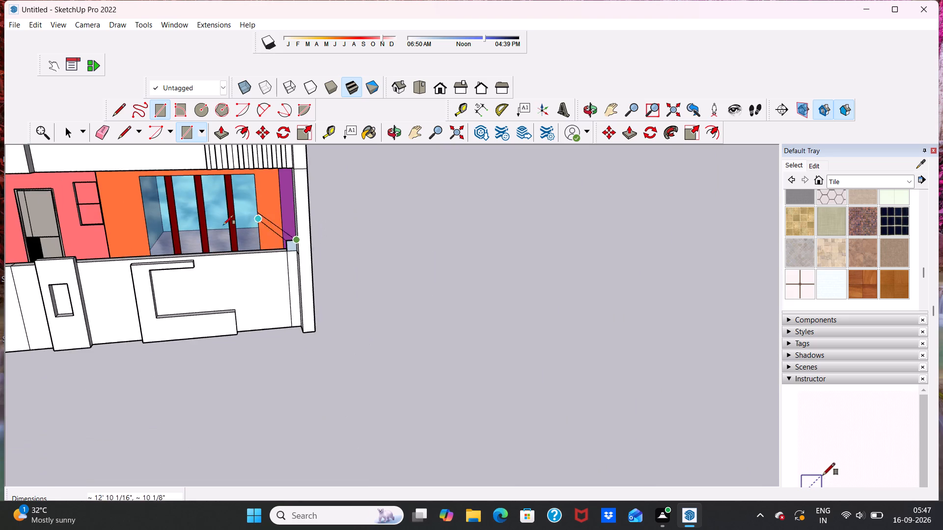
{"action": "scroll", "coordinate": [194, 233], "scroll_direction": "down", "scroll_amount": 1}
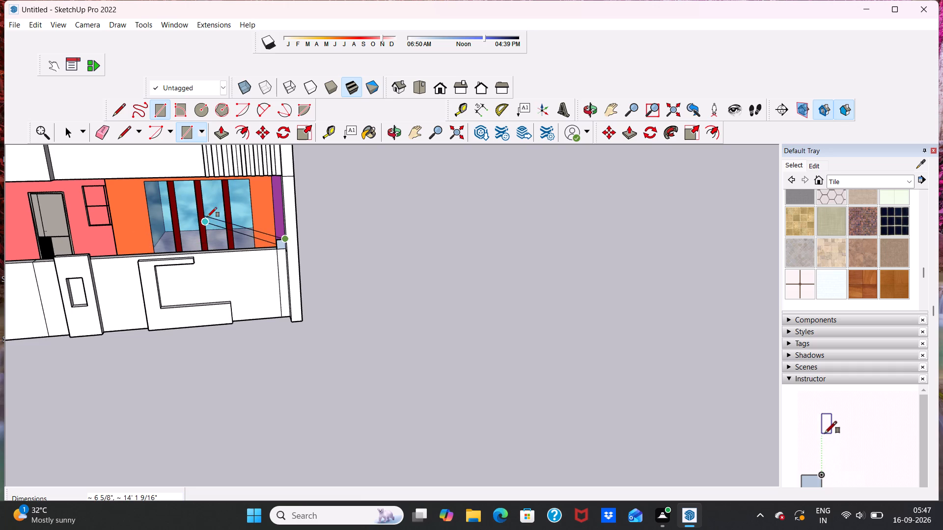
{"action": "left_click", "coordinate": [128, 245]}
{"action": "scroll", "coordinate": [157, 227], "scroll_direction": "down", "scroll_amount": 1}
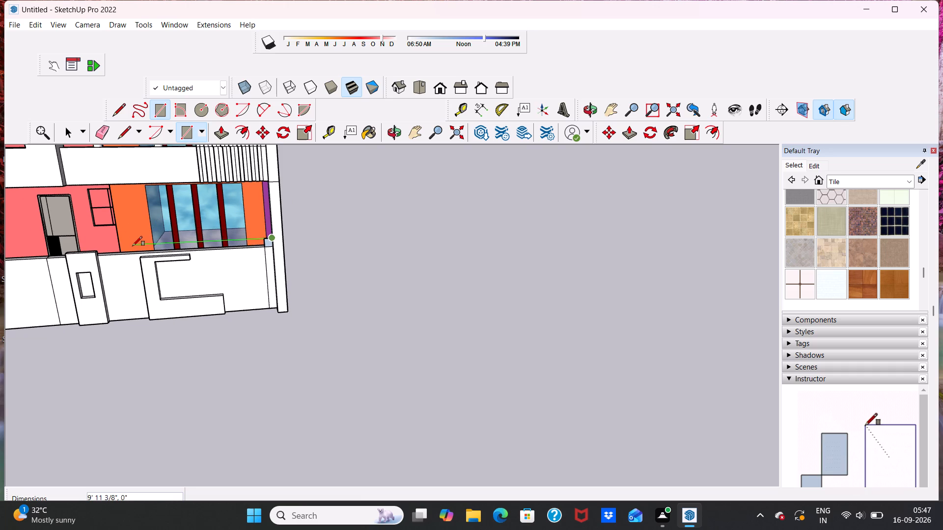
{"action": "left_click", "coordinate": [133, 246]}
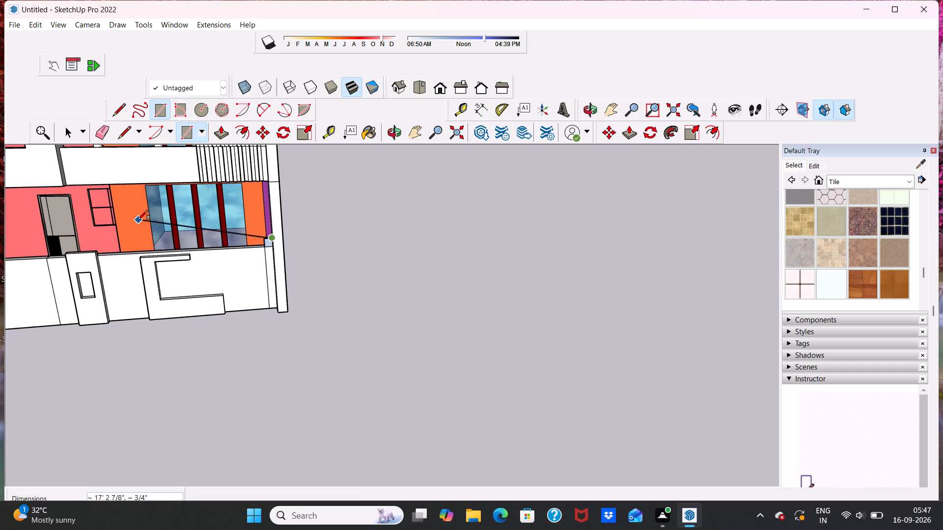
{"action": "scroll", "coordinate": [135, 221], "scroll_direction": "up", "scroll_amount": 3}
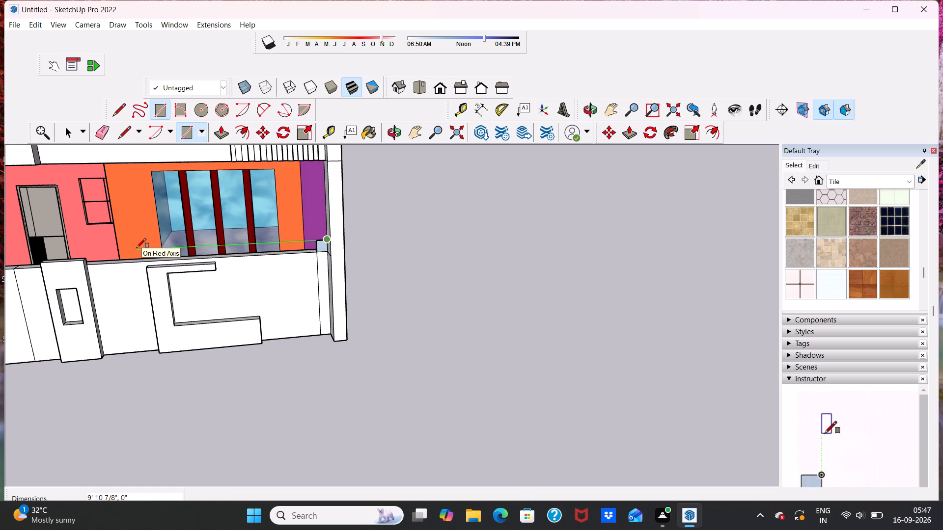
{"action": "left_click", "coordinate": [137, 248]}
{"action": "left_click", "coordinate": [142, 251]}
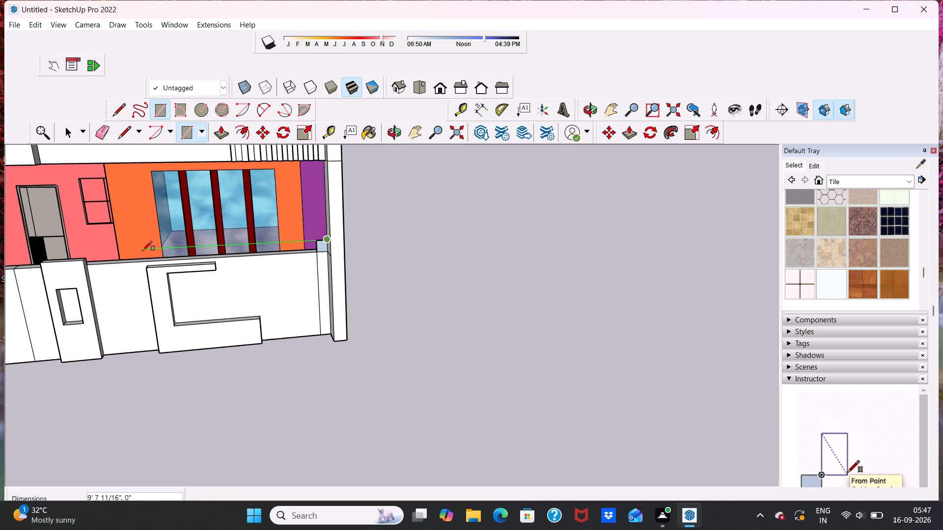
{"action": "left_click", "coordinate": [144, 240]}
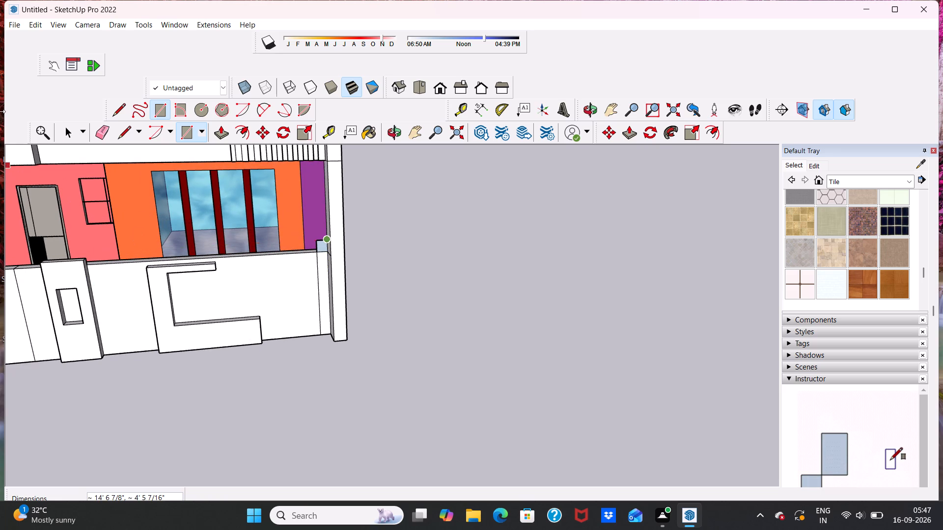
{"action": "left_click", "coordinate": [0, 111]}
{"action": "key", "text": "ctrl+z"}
Draw a vertical rectangle about 6' 3" by 1' 4" on the front wall against the end column, from above the wall's top edge to its base.
{"action": "scroll", "coordinate": [252, 157], "scroll_direction": "up", "scroll_amount": 4}
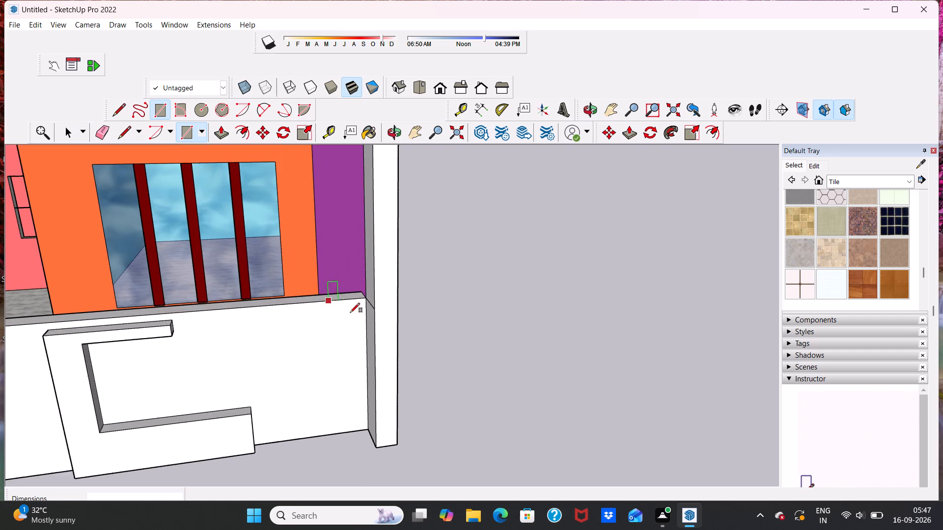
{"action": "scroll", "coordinate": [356, 317], "scroll_direction": "down", "scroll_amount": 1}
{"action": "scroll", "coordinate": [334, 287], "scroll_direction": "up", "scroll_amount": 4}
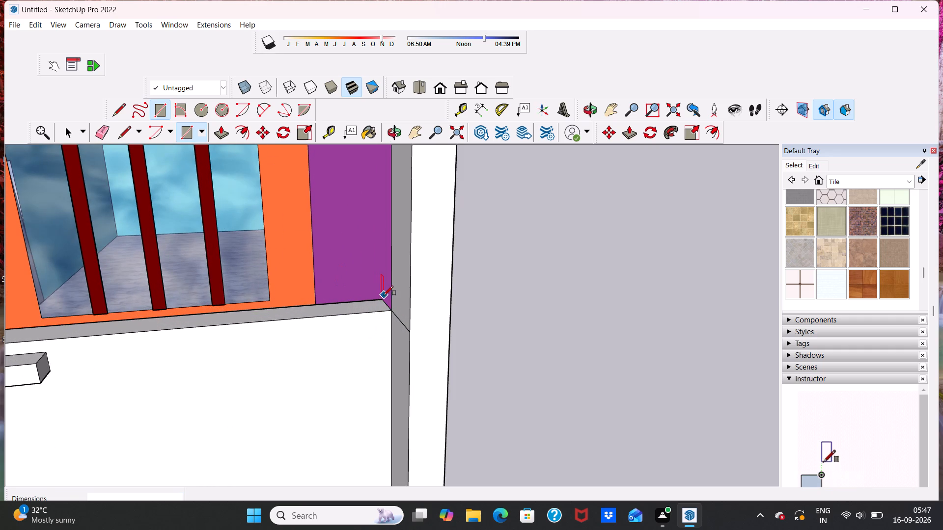
{"action": "scroll", "coordinate": [384, 293], "scroll_direction": "up", "scroll_amount": 5}
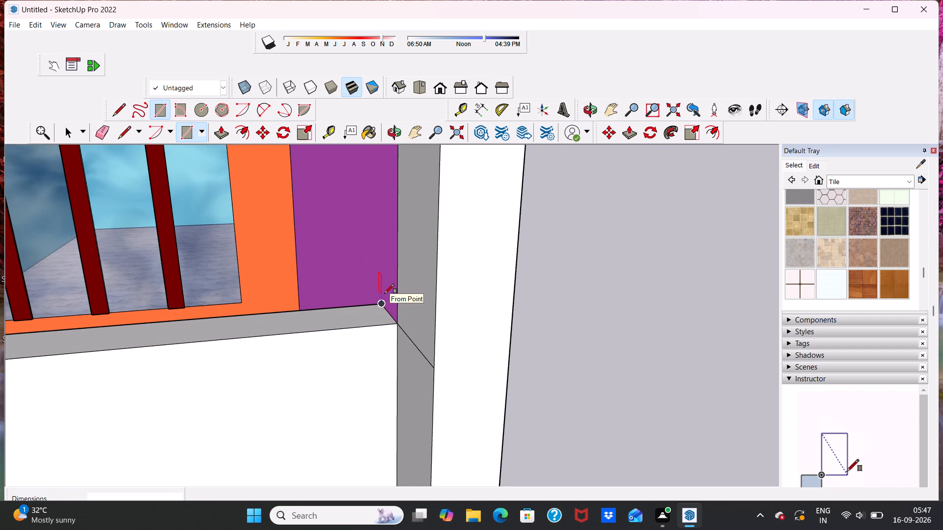
{"action": "scroll", "coordinate": [389, 311], "scroll_direction": "down", "scroll_amount": 5}
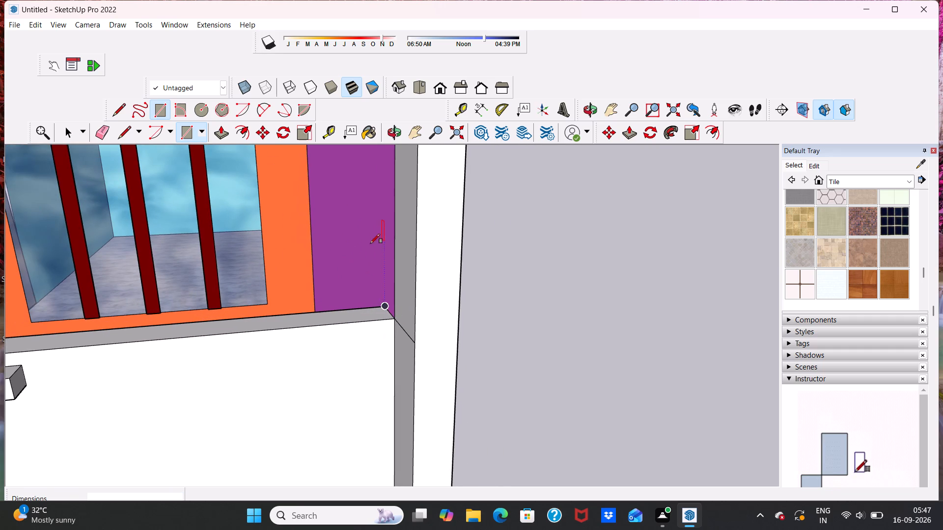
{"action": "left_click", "coordinate": [395, 250]}
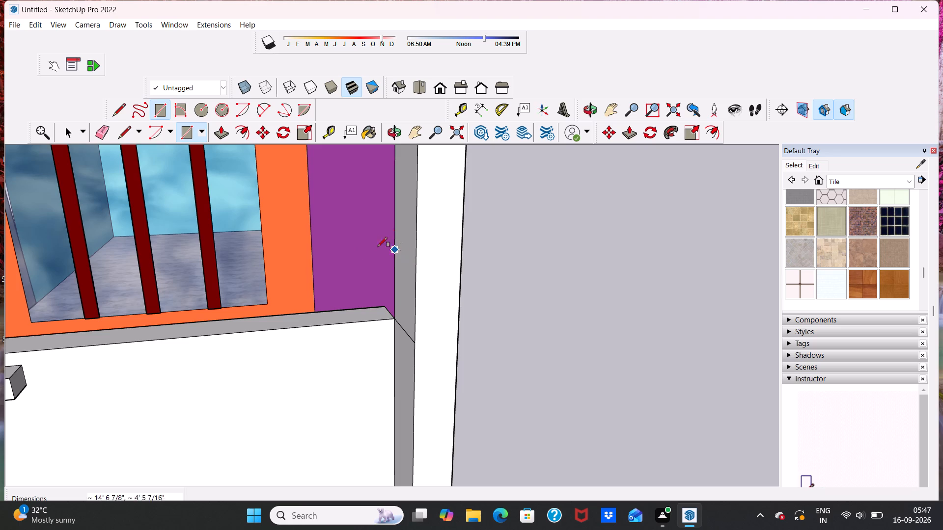
{"action": "scroll", "coordinate": [350, 278], "scroll_direction": "down", "scroll_amount": 8}
{"action": "scroll", "coordinate": [337, 329], "scroll_direction": "up", "scroll_amount": 2}
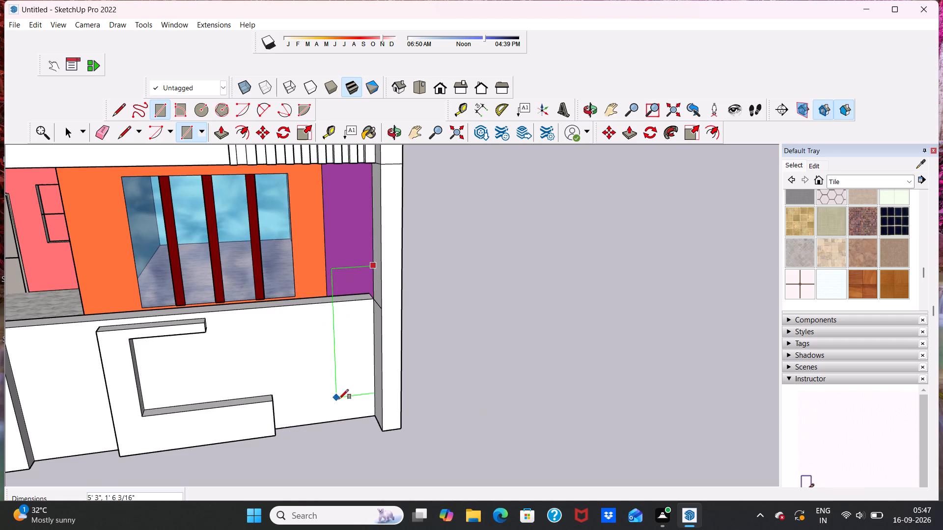
{"action": "left_click", "coordinate": [343, 419]}
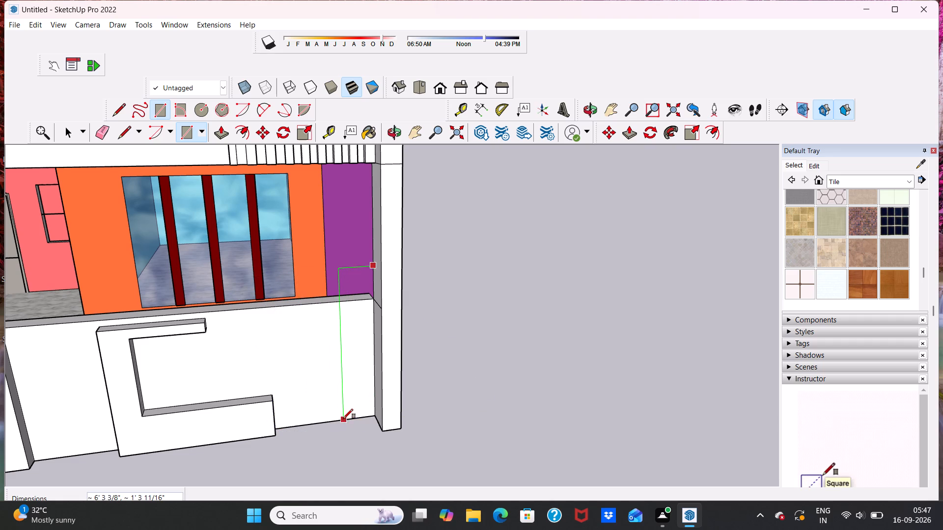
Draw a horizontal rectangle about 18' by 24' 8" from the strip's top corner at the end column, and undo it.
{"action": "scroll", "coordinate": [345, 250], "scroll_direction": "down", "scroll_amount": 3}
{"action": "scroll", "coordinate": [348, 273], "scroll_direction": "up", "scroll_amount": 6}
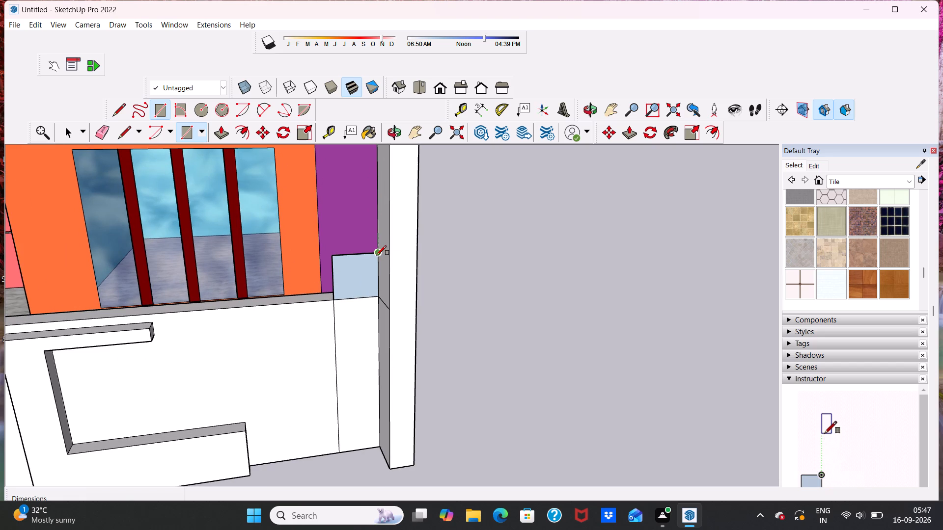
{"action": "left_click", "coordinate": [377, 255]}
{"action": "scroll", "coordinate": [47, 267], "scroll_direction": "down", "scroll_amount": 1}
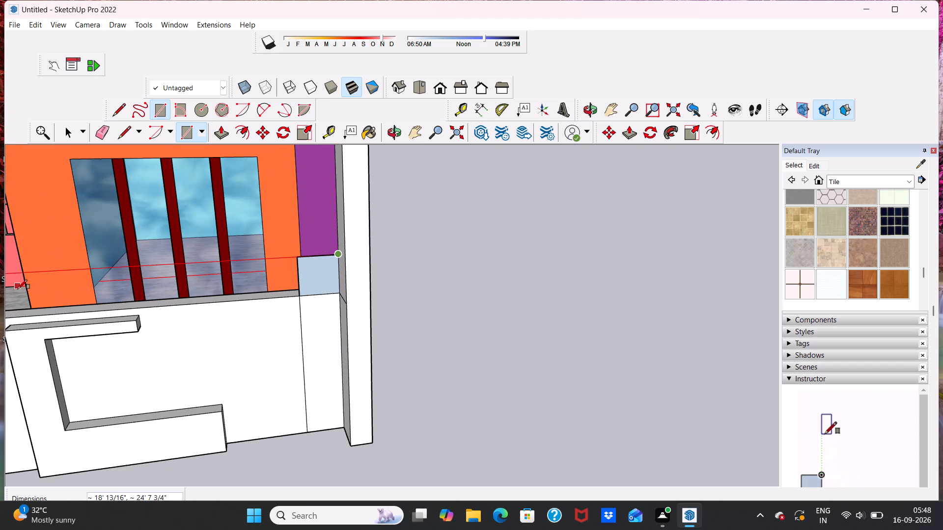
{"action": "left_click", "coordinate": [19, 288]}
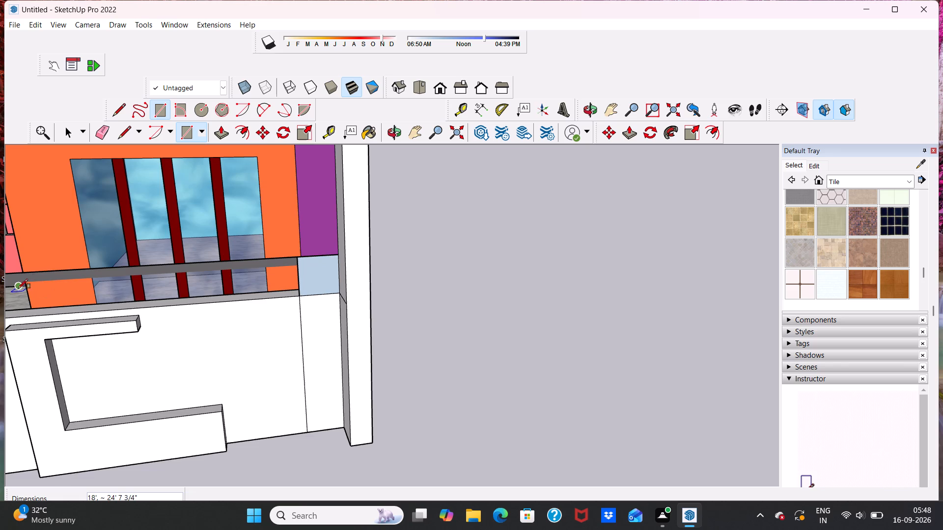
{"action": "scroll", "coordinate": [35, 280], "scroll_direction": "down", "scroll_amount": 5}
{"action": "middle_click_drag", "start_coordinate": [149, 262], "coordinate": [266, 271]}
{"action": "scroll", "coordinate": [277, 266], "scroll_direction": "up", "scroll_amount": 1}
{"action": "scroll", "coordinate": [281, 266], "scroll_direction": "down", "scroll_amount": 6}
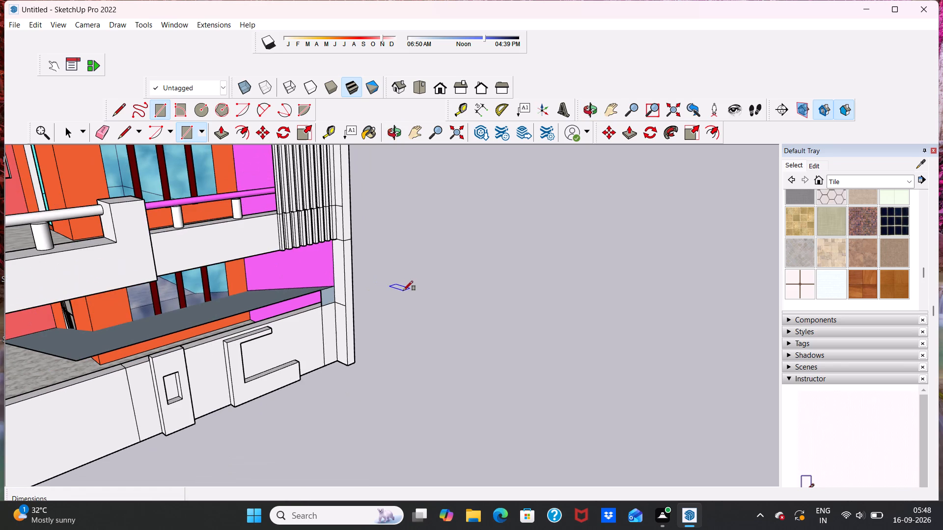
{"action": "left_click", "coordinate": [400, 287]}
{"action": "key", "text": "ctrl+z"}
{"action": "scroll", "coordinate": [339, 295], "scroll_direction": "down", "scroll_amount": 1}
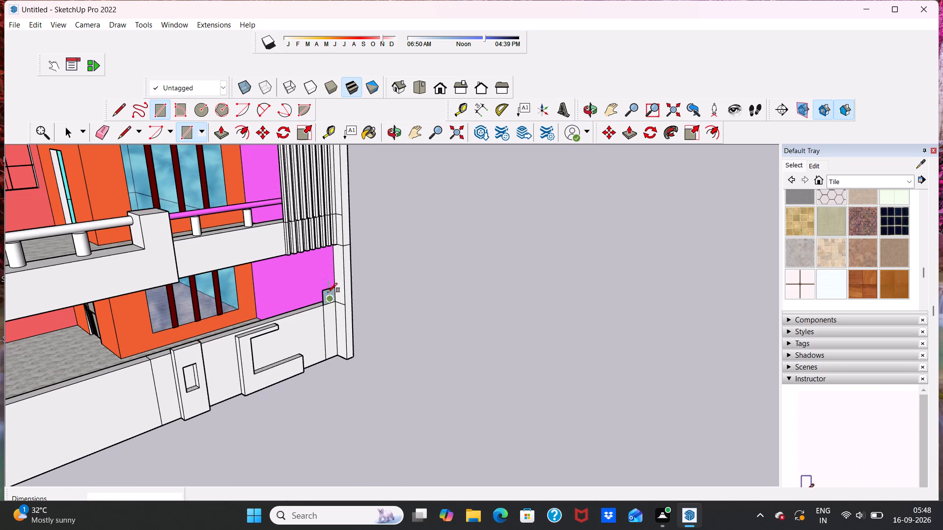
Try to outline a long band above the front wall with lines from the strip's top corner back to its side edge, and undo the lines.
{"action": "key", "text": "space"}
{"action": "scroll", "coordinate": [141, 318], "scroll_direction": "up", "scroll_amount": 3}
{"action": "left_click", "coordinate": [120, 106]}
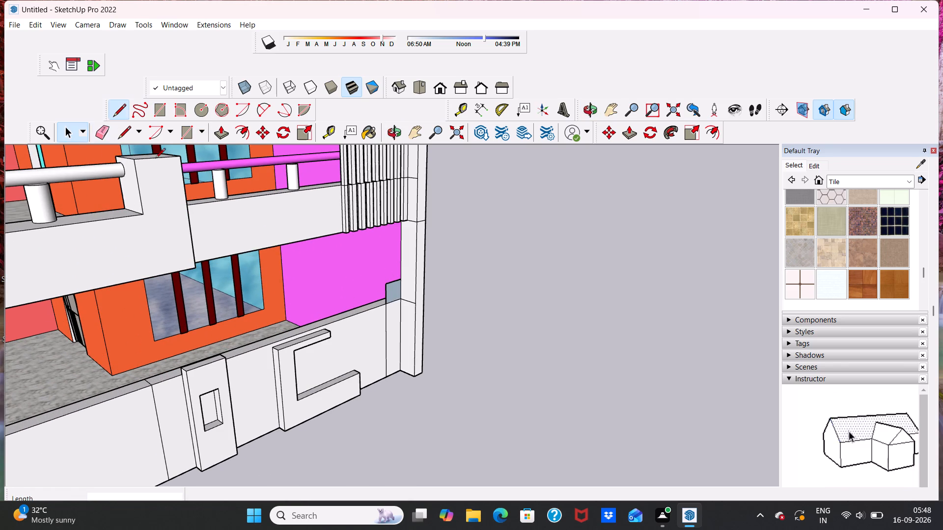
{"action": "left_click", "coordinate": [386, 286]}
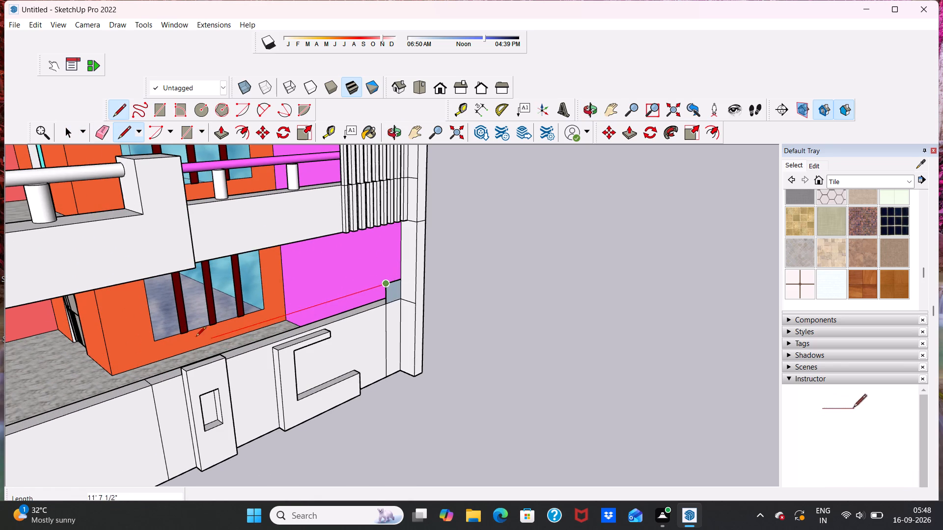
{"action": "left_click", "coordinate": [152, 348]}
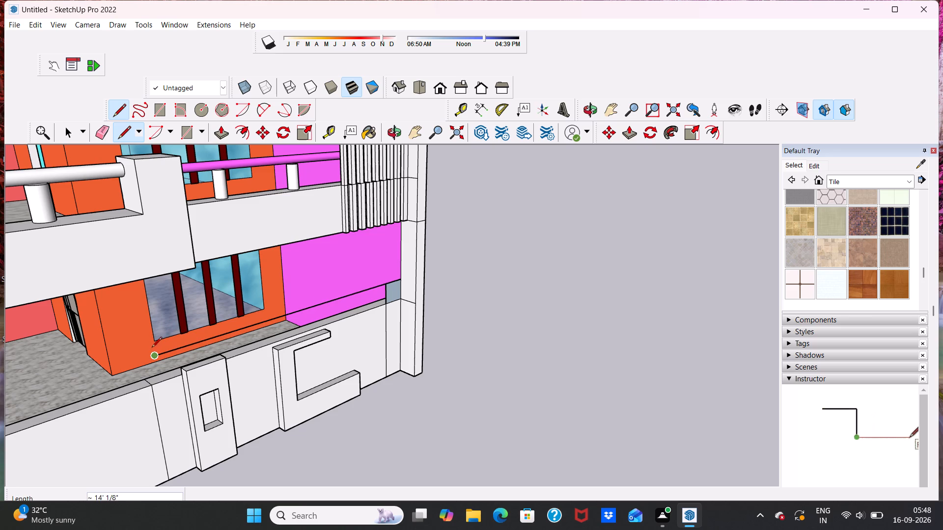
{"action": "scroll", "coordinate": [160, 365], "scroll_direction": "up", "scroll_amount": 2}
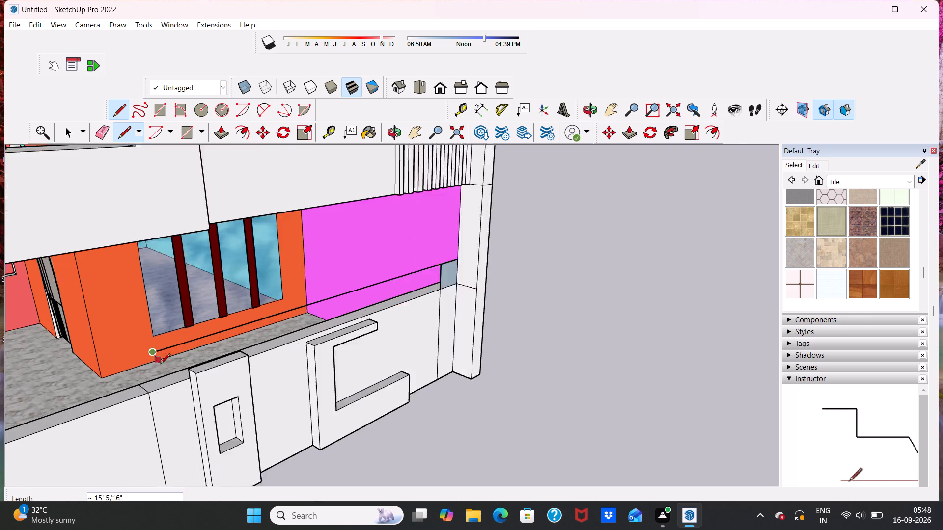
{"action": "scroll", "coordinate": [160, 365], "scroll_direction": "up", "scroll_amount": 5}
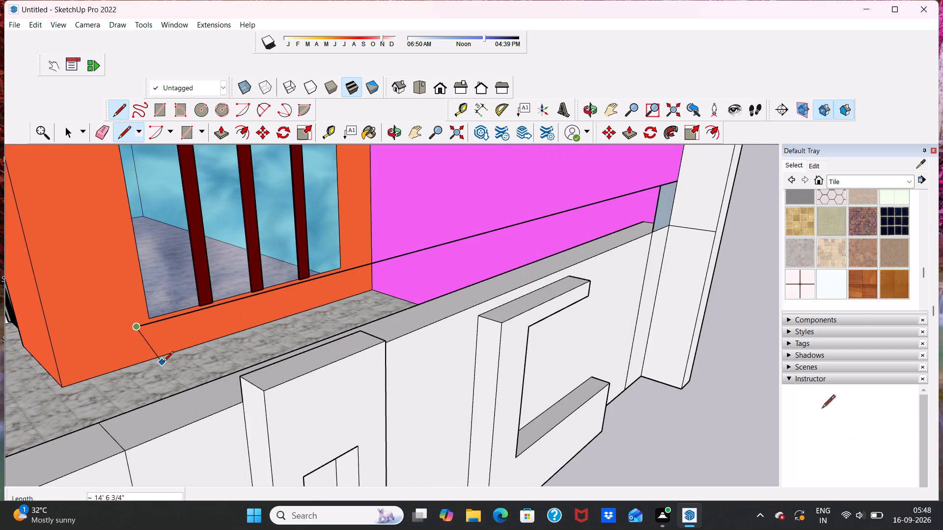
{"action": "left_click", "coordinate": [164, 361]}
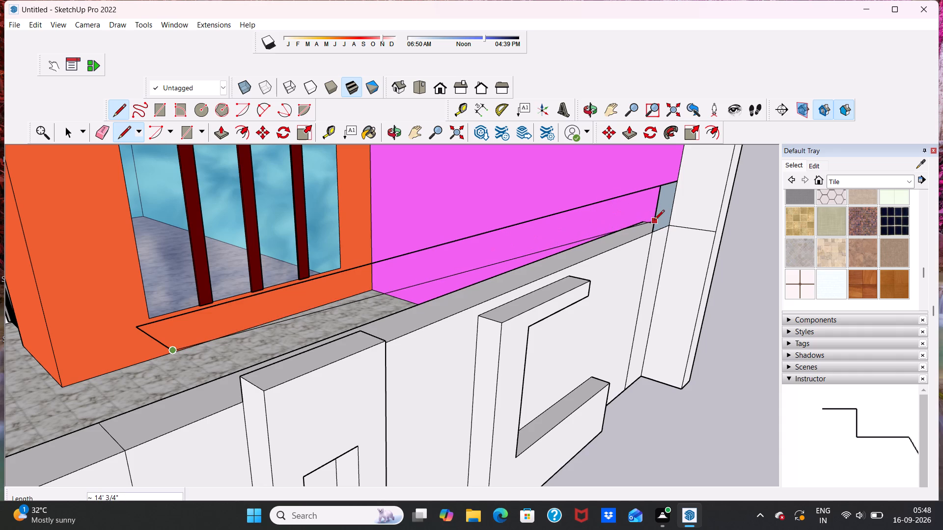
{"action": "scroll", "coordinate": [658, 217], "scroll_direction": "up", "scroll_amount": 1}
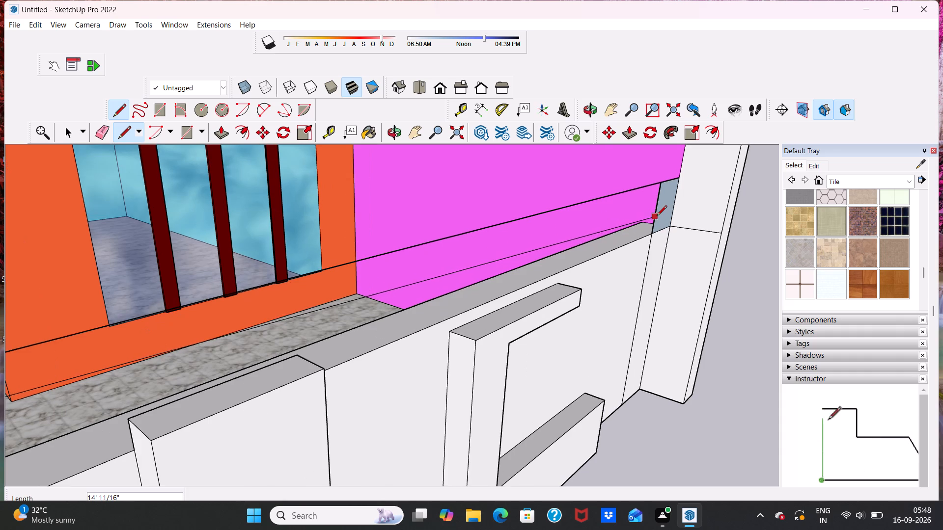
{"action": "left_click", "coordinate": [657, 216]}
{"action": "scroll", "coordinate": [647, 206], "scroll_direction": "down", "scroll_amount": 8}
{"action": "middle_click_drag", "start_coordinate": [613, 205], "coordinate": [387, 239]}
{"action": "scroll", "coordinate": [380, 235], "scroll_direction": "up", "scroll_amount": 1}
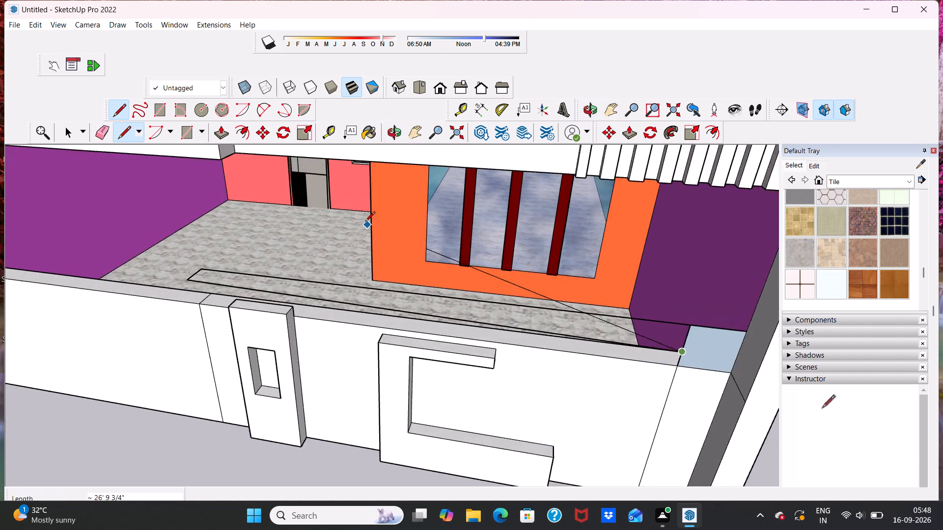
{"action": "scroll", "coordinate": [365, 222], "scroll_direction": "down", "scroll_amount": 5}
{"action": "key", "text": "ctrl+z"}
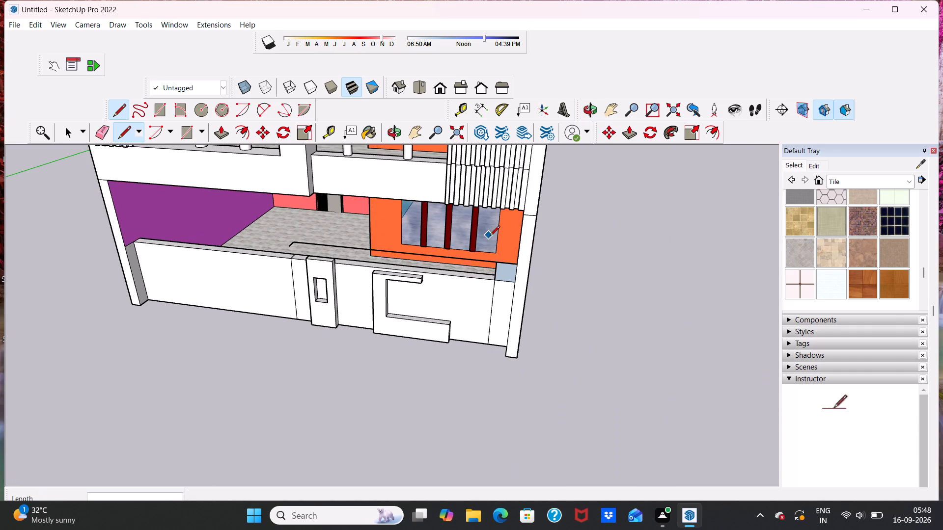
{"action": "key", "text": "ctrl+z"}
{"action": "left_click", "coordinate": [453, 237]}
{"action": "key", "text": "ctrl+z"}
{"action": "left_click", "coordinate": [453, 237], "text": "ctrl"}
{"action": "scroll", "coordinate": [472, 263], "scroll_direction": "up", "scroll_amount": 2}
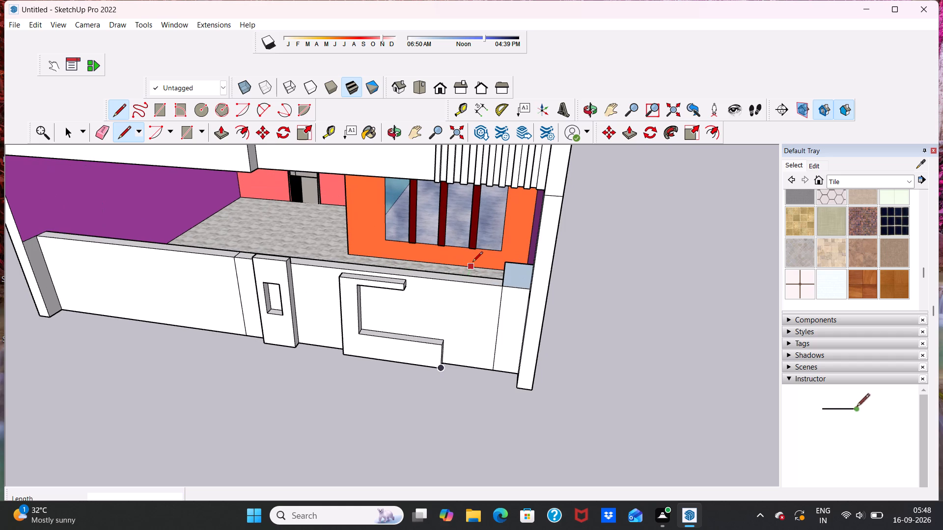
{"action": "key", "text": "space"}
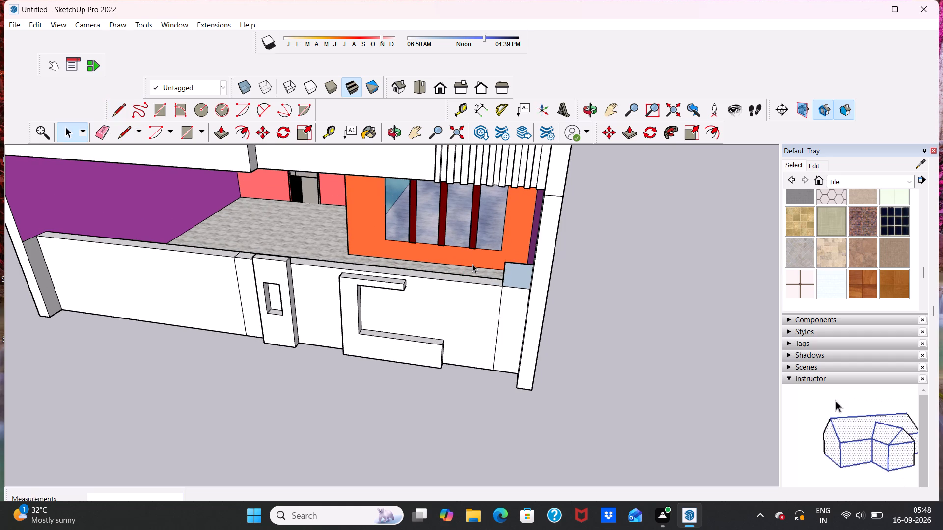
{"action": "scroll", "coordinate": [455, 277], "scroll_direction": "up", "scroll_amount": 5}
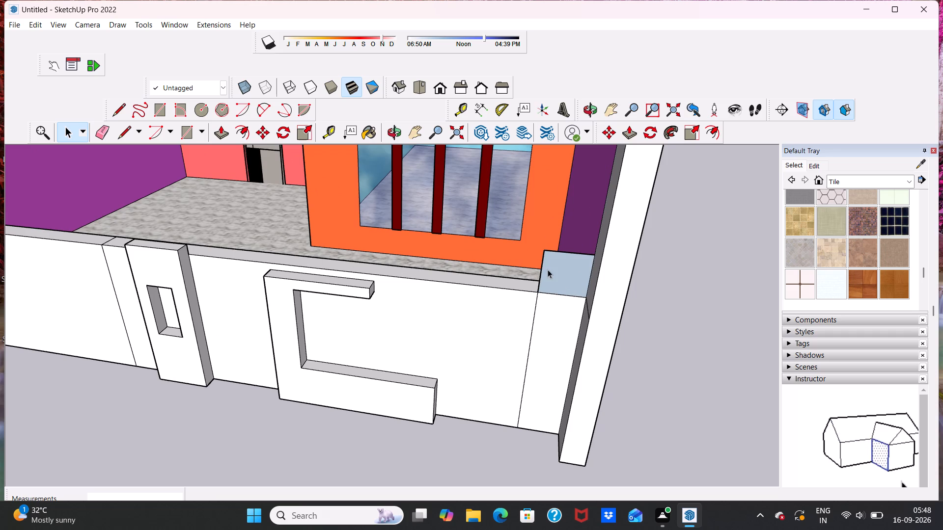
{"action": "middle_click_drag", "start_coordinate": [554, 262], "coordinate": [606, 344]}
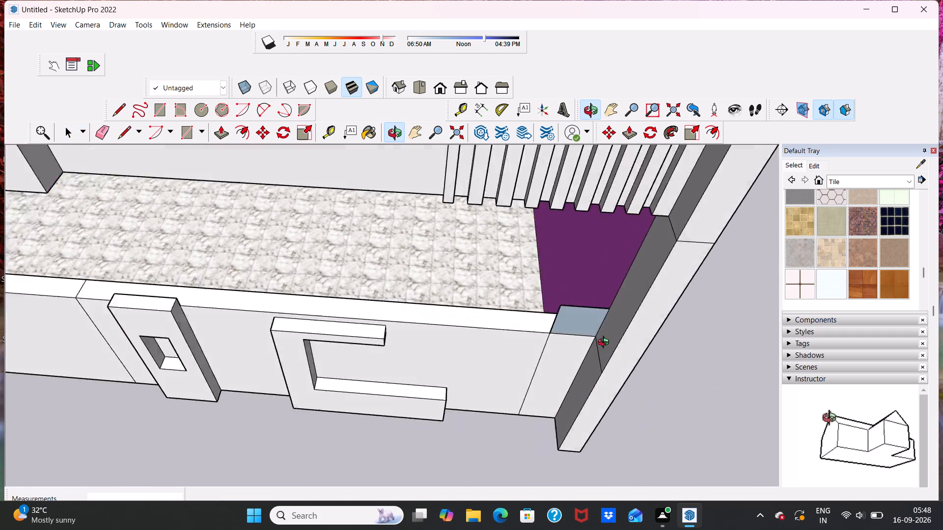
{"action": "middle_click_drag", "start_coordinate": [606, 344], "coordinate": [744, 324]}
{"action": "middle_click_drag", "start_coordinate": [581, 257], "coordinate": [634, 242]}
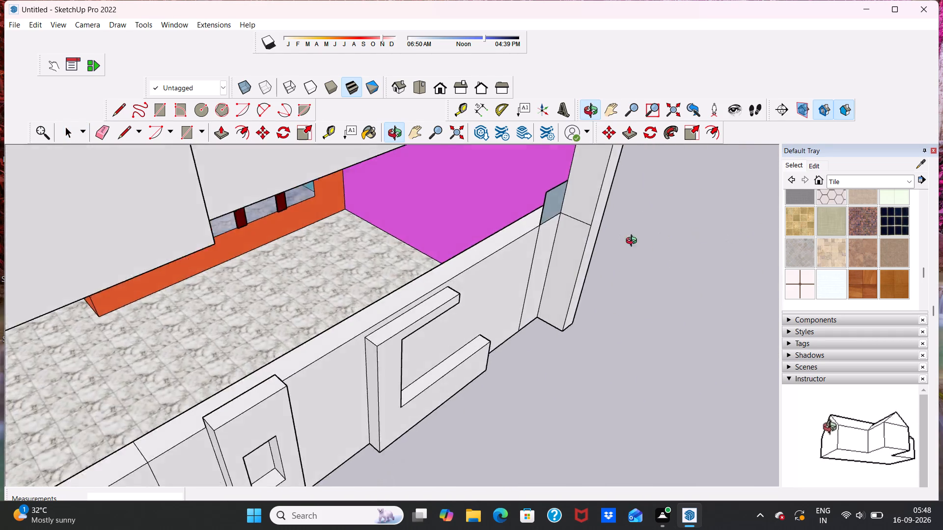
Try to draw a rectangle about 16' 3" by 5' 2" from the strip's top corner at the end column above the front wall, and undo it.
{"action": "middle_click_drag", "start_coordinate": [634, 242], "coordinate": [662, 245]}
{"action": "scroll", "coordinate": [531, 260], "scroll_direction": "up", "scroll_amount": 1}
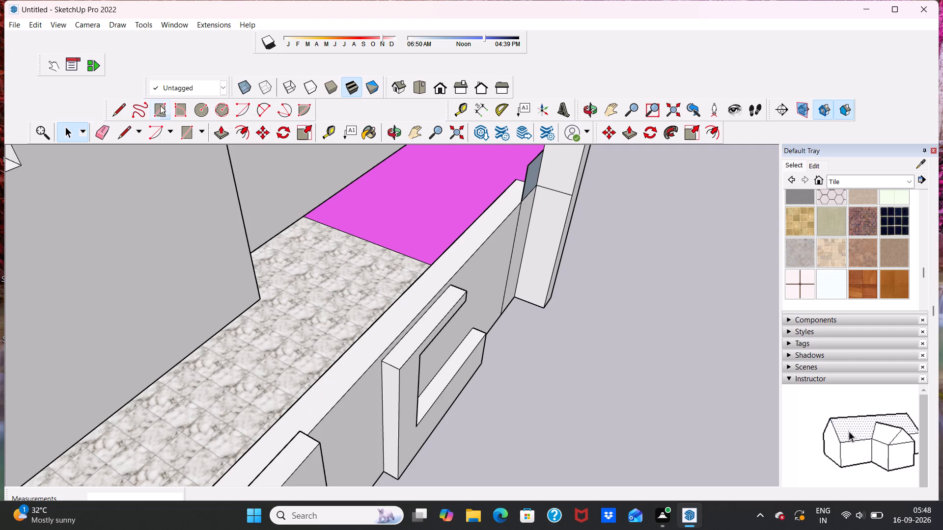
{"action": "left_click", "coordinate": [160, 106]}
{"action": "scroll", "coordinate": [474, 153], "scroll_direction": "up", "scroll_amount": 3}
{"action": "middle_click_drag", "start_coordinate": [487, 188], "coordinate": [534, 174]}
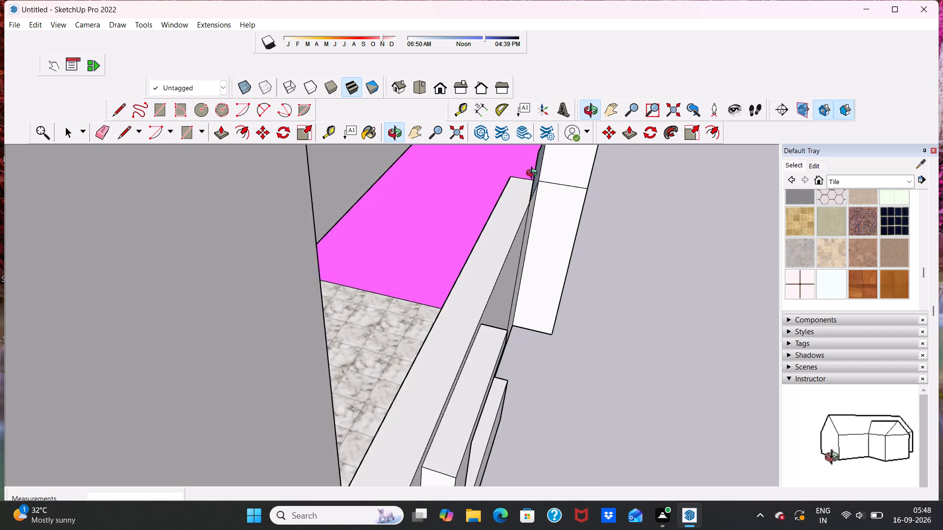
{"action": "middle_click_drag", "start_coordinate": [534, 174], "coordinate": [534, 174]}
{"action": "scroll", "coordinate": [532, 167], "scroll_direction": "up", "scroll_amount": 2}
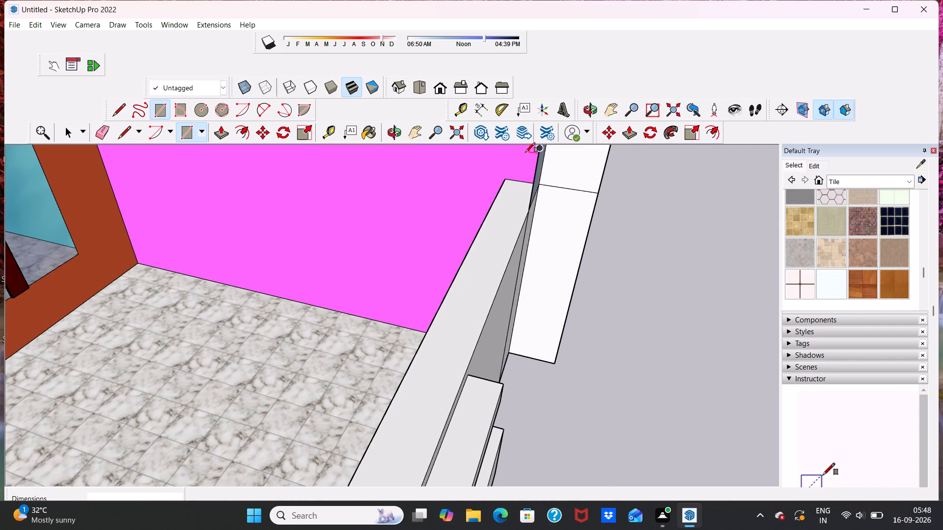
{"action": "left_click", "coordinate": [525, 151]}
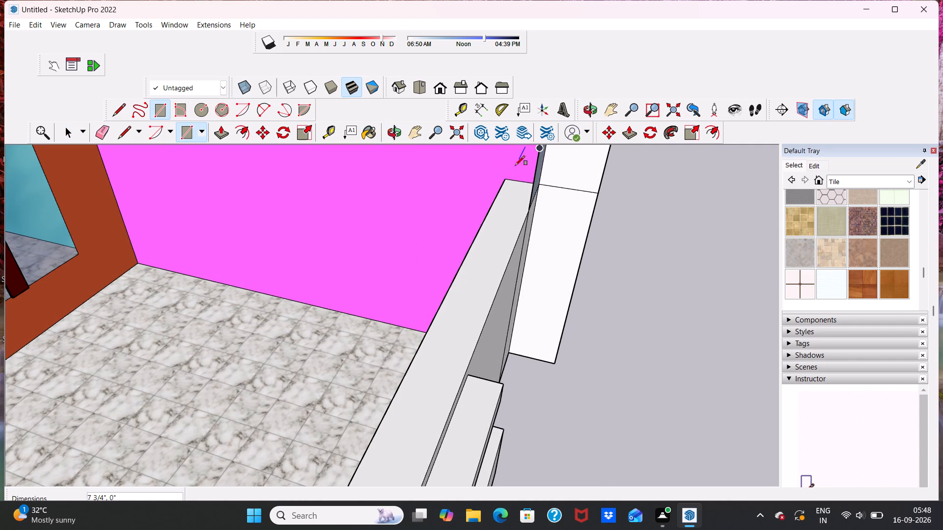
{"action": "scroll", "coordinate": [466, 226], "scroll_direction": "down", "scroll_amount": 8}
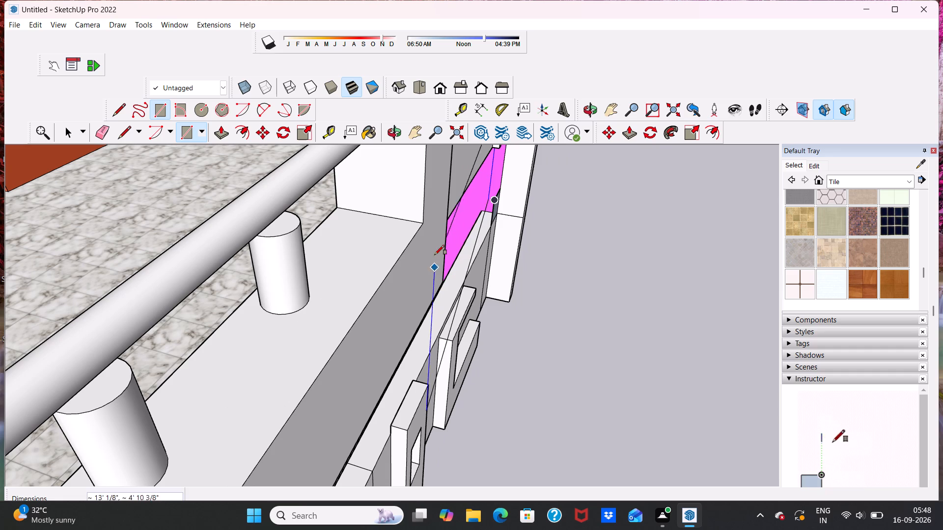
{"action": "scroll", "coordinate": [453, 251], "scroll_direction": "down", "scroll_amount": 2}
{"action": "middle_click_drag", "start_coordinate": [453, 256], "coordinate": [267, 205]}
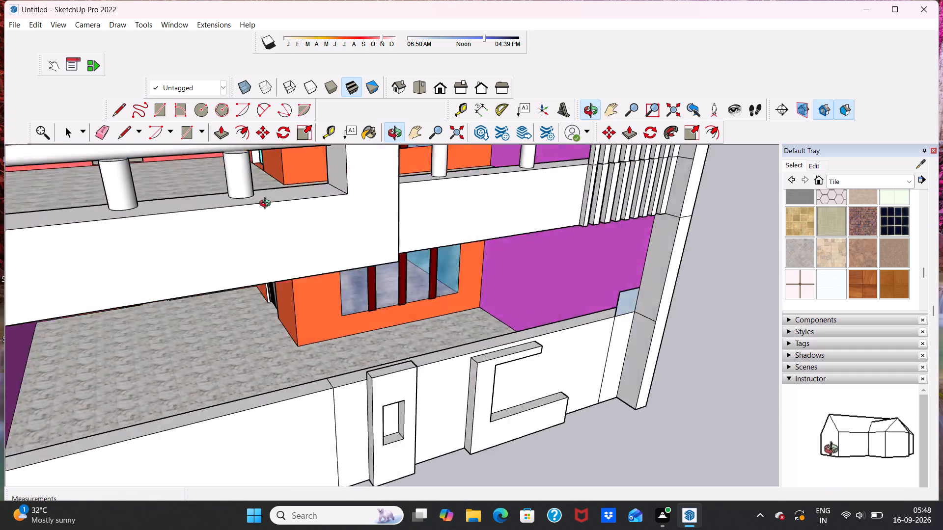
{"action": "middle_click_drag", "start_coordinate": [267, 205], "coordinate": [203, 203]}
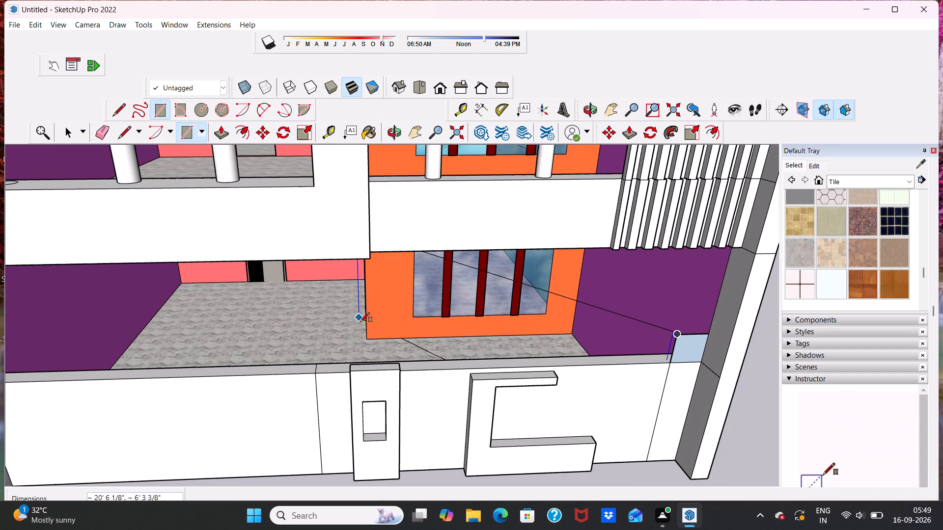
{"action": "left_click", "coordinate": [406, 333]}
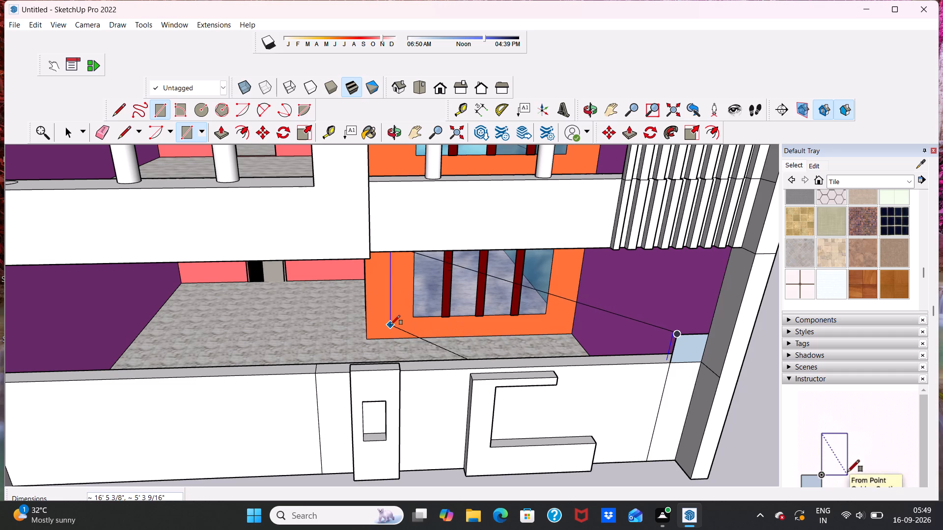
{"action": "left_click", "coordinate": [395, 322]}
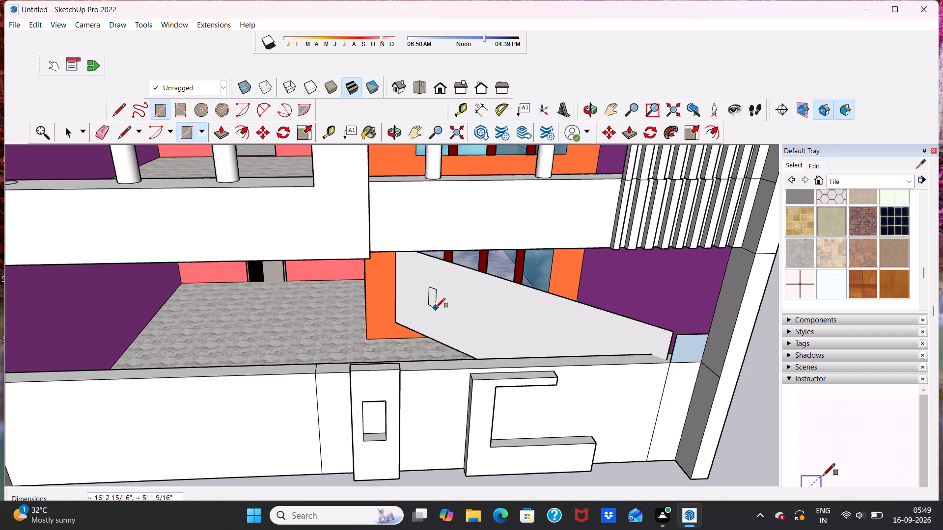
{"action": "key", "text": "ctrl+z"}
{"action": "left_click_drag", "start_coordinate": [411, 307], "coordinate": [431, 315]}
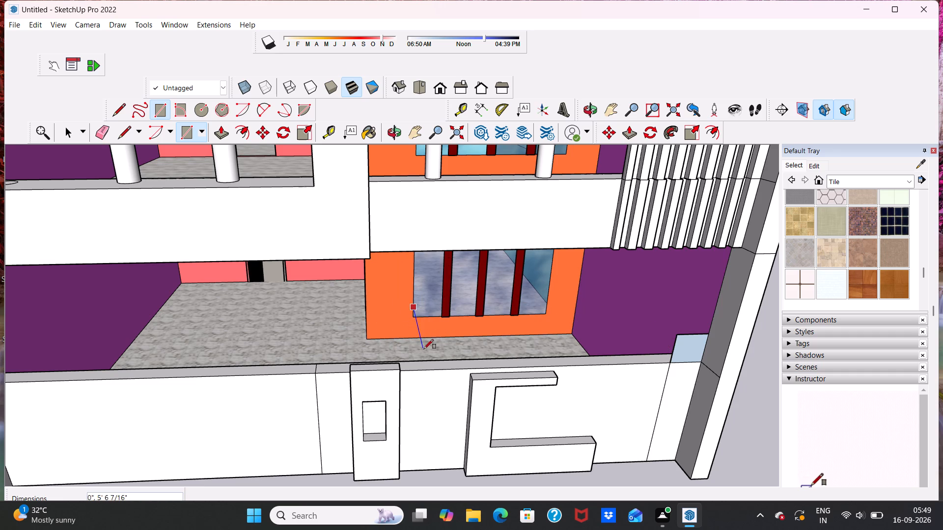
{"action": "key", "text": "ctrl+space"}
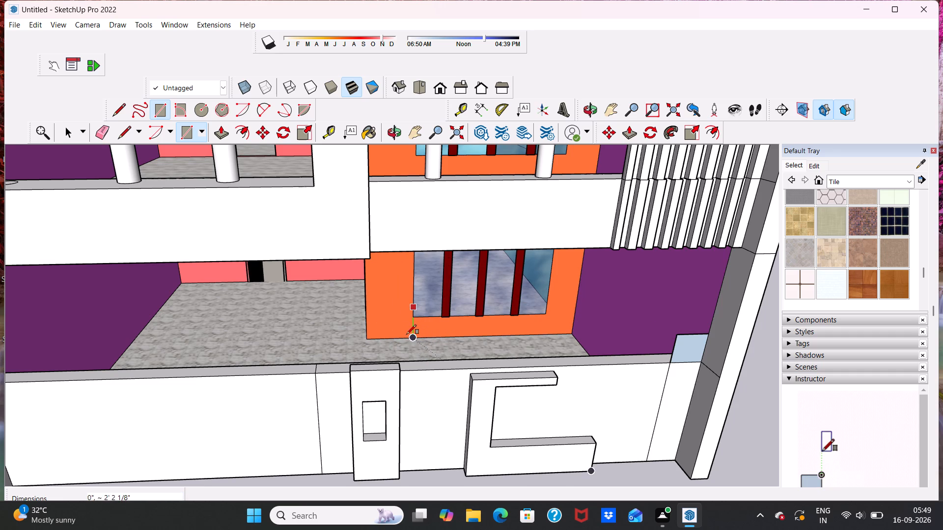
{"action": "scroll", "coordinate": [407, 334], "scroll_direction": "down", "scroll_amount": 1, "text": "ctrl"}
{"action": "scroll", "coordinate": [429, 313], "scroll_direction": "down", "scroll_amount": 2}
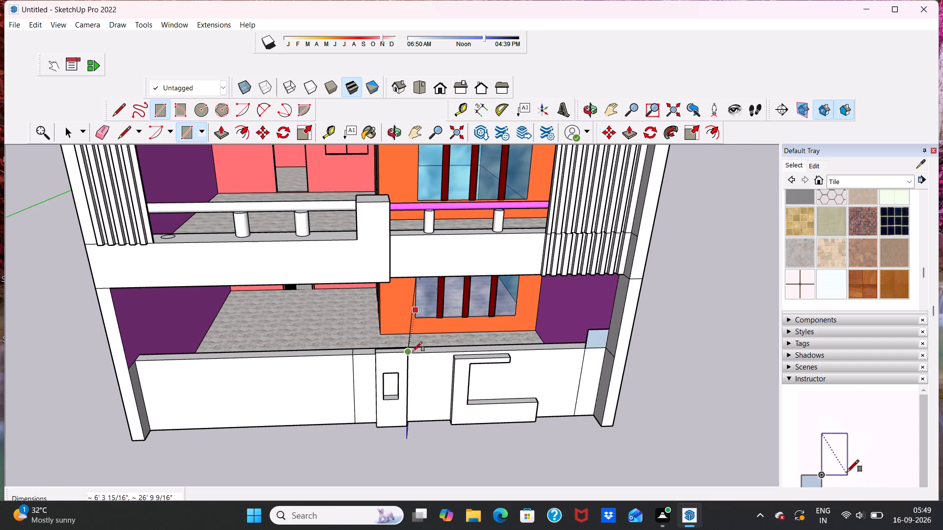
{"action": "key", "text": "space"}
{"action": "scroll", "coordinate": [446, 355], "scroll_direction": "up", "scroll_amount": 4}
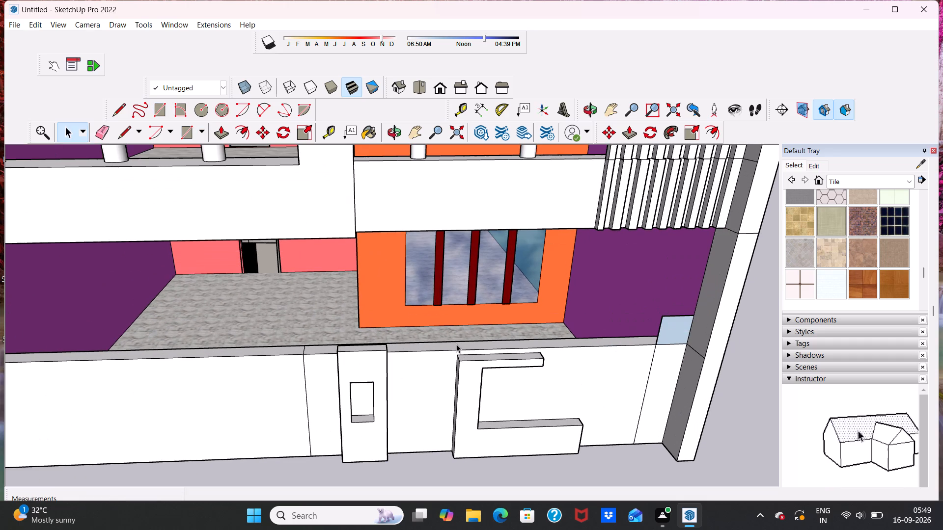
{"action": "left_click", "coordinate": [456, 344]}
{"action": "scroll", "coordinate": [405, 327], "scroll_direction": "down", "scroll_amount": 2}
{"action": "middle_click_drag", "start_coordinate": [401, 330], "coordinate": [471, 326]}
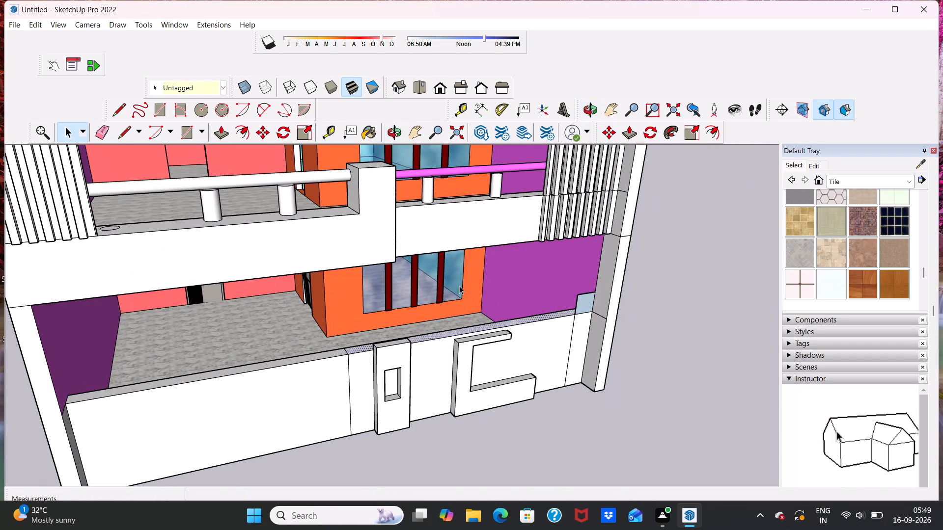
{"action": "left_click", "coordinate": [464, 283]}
Push/Pull the small rectangular face above the front wall at the end column outward by 6".
{"action": "scroll", "coordinate": [684, 296], "scroll_direction": "up", "scroll_amount": 1}
{"action": "middle_click", "coordinate": [684, 296]}
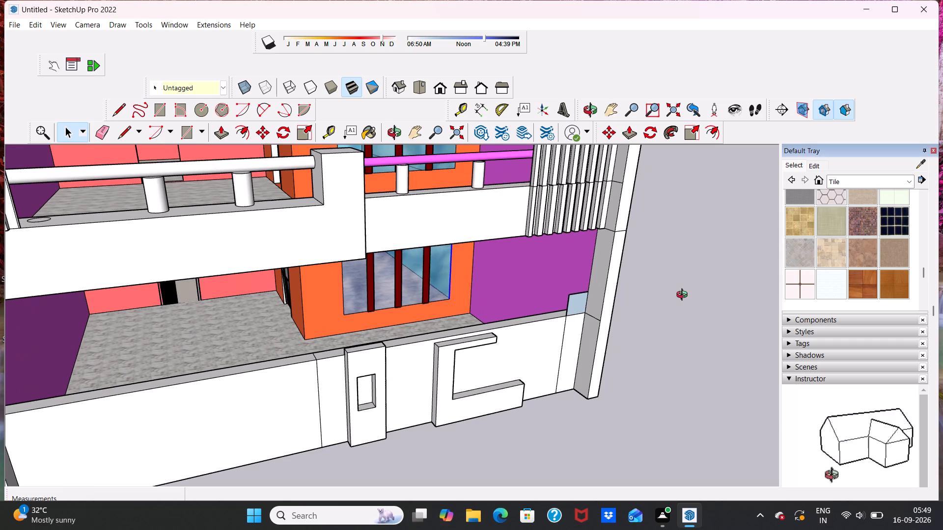
{"action": "scroll", "coordinate": [562, 301], "scroll_direction": "up", "scroll_amount": 3}
{"action": "left_click", "coordinate": [588, 307]}
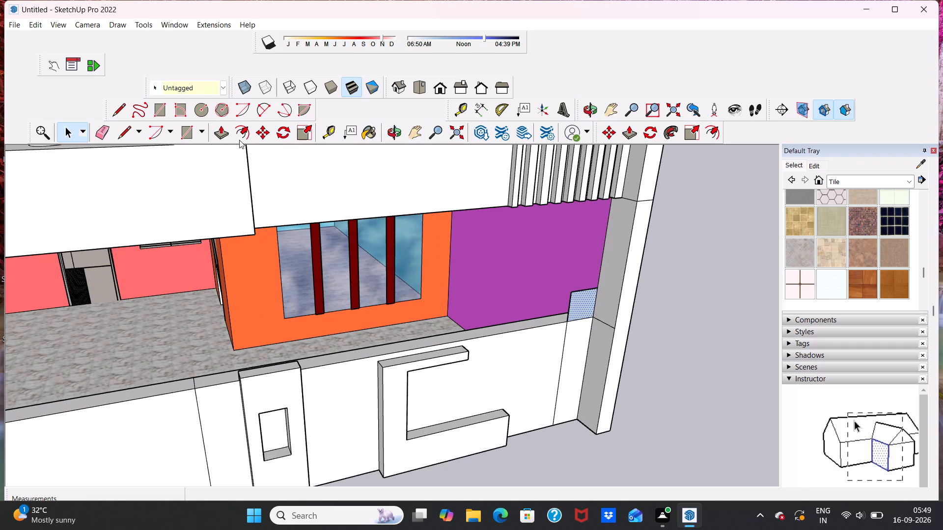
{"action": "left_click", "coordinate": [219, 132]}
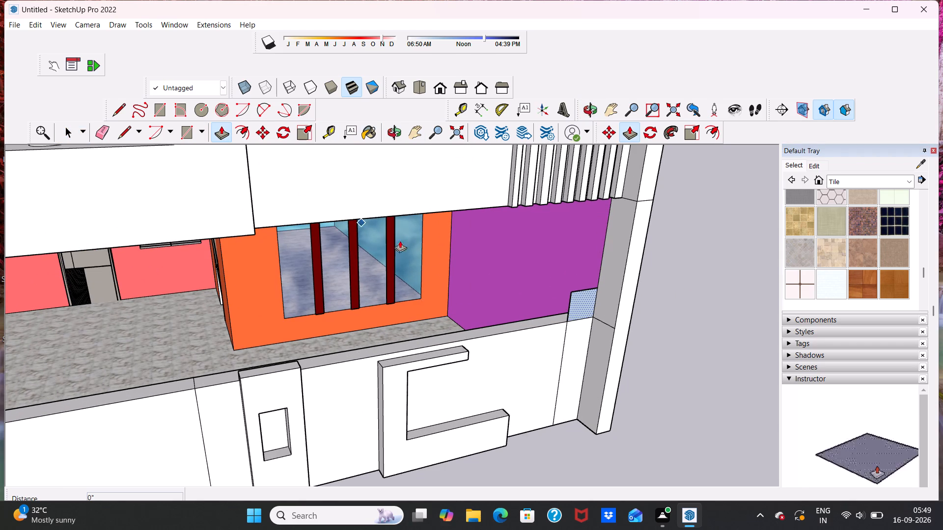
{"action": "left_click", "coordinate": [583, 295]}
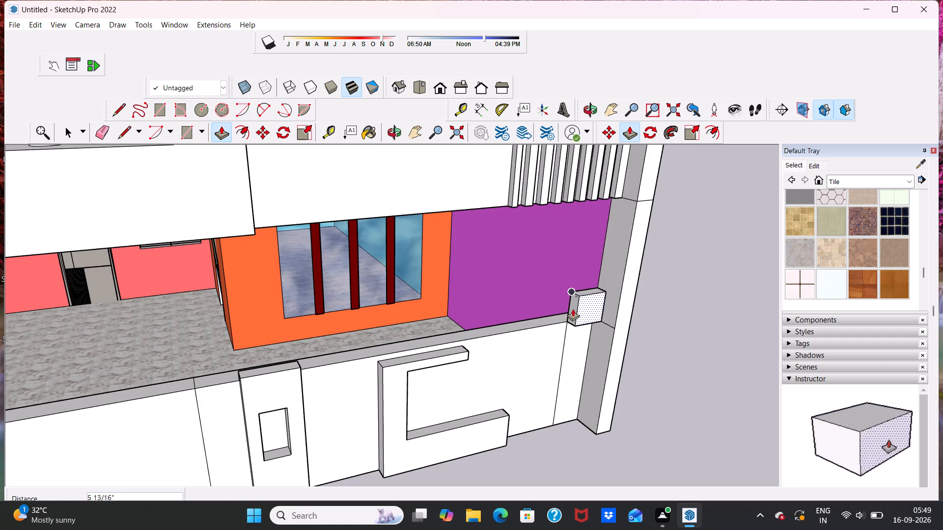
{"action": "key", "text": "6"}
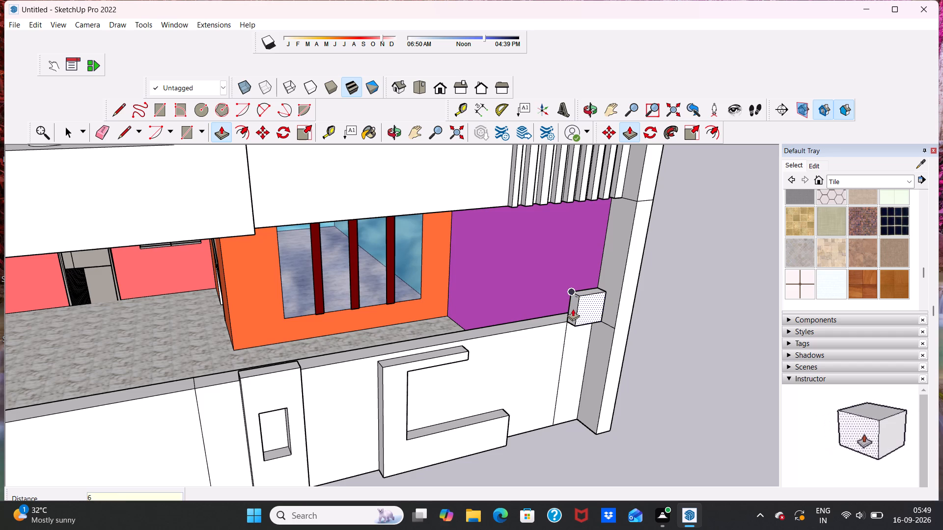
{"action": "key", "text": "shift+quotedbl"}
{"action": "key", "text": "Return"}
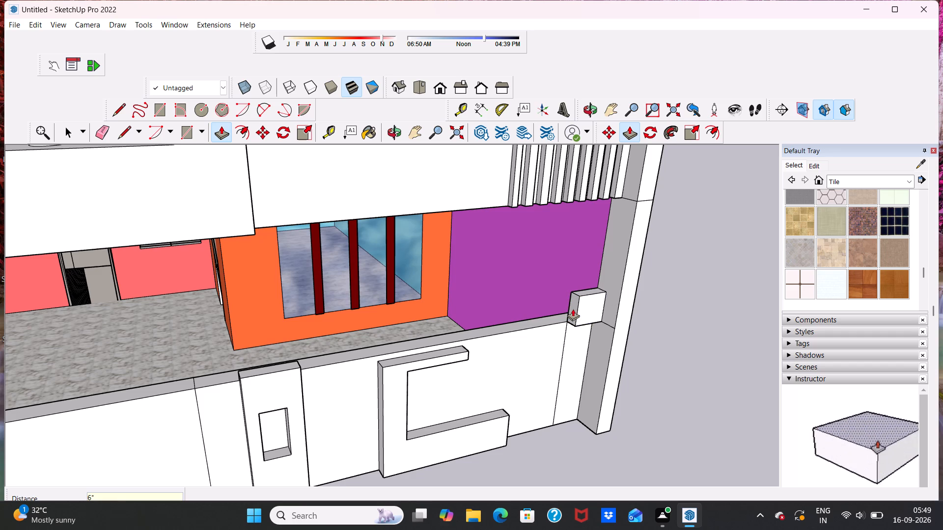
Extend the underside of the projecting block about 5' down to the front wall's base to form a pillar.
{"action": "scroll", "coordinate": [573, 308], "scroll_direction": "up", "scroll_amount": 1}
{"action": "scroll", "coordinate": [567, 310], "scroll_direction": "down", "scroll_amount": 3}
{"action": "middle_click_drag", "start_coordinate": [578, 330], "coordinate": [495, 206]}
{"action": "scroll", "coordinate": [582, 296], "scroll_direction": "up", "scroll_amount": 5}
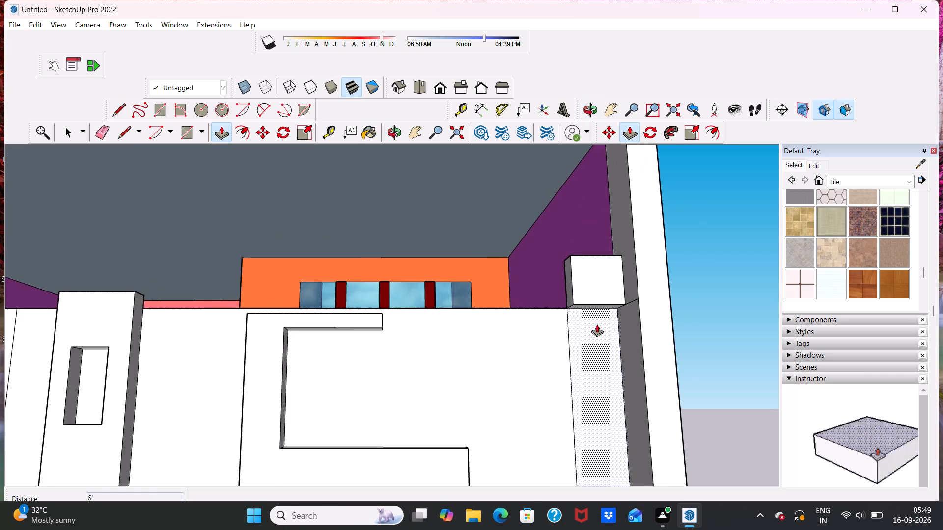
{"action": "scroll", "coordinate": [586, 319], "scroll_direction": "up", "scroll_amount": 7}
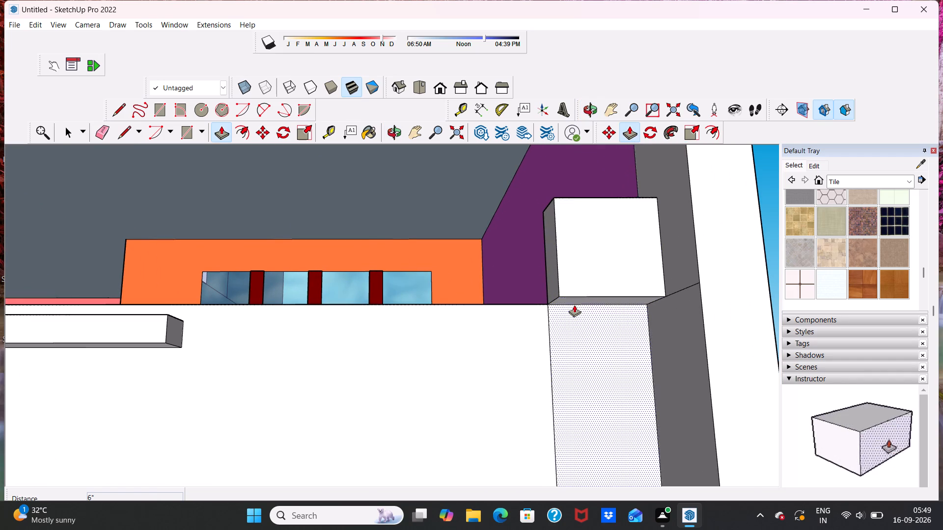
{"action": "scroll", "coordinate": [576, 314], "scroll_direction": "up", "scroll_amount": 2}
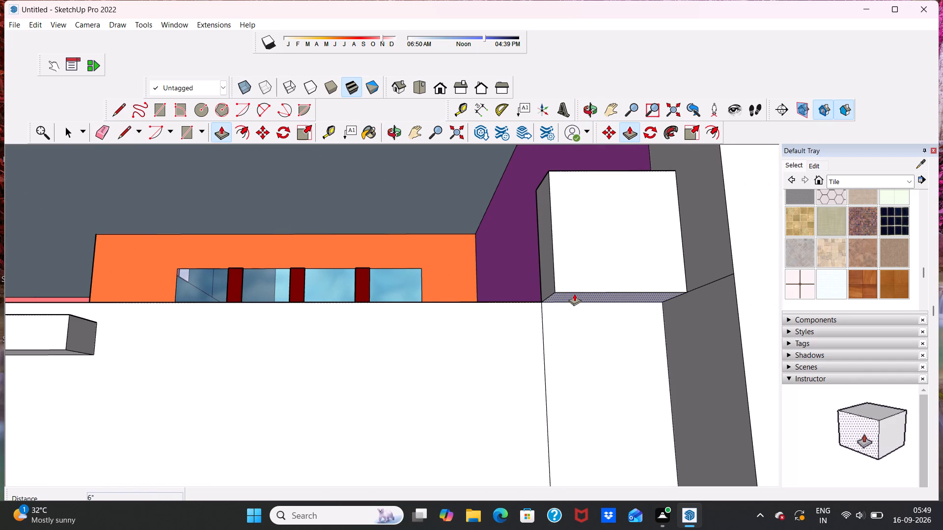
{"action": "left_click", "coordinate": [574, 293]}
{"action": "scroll", "coordinate": [574, 293], "scroll_direction": "down", "scroll_amount": 14}
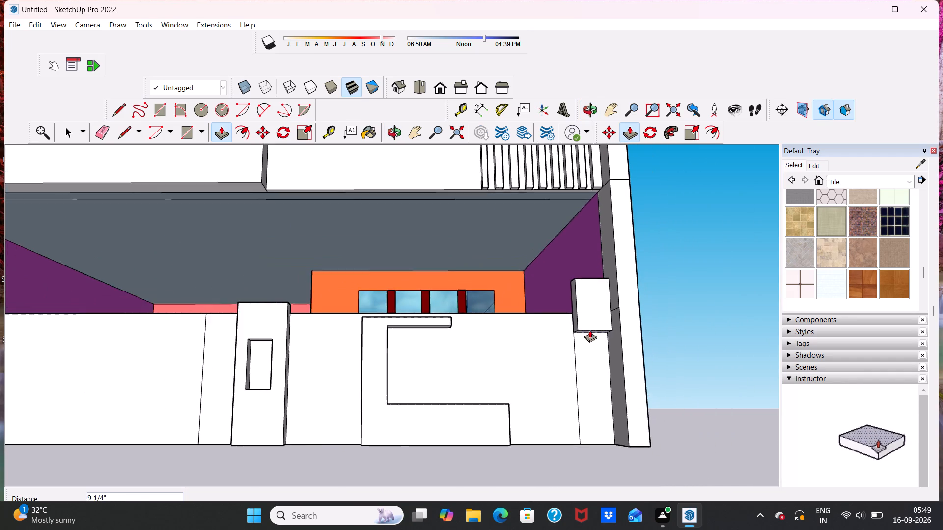
{"action": "scroll", "coordinate": [590, 330], "scroll_direction": "down", "scroll_amount": 10}
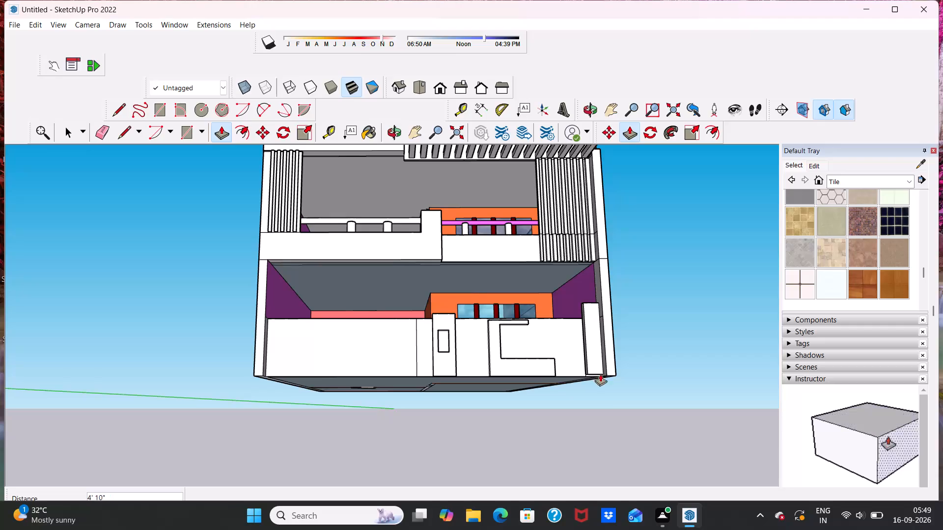
{"action": "left_click", "coordinate": [601, 377]}
Raise the top face of the pillar beside the end column by about 6".
{"action": "middle_click_drag", "start_coordinate": [570, 310], "coordinate": [622, 348]}
{"action": "scroll", "coordinate": [582, 315], "scroll_direction": "up", "scroll_amount": 20}
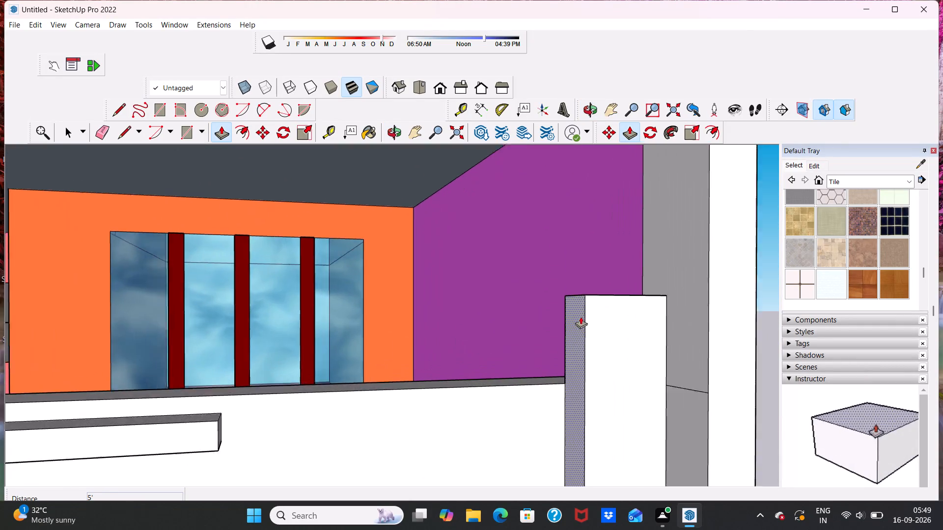
{"action": "scroll", "coordinate": [581, 317], "scroll_direction": "up", "scroll_amount": 2}
{"action": "middle_click_drag", "start_coordinate": [581, 291], "coordinate": [508, 364]}
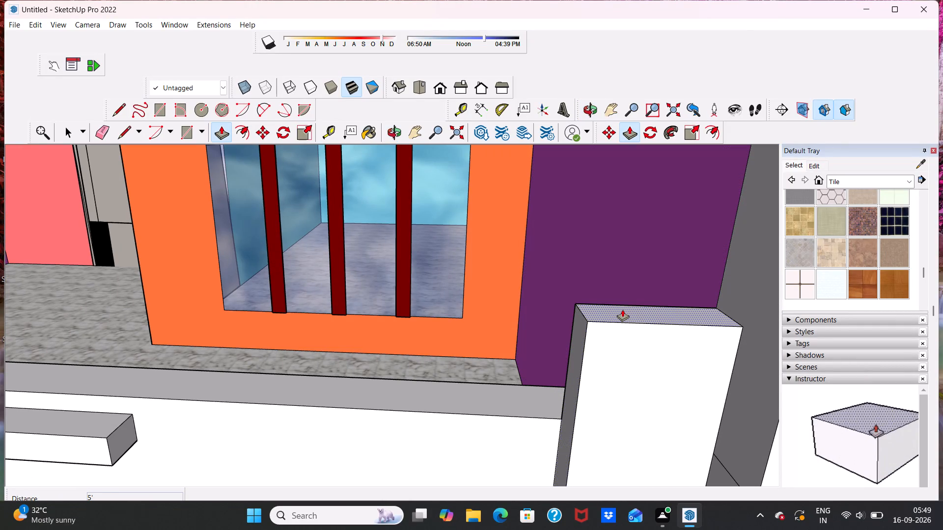
{"action": "left_click", "coordinate": [622, 309]}
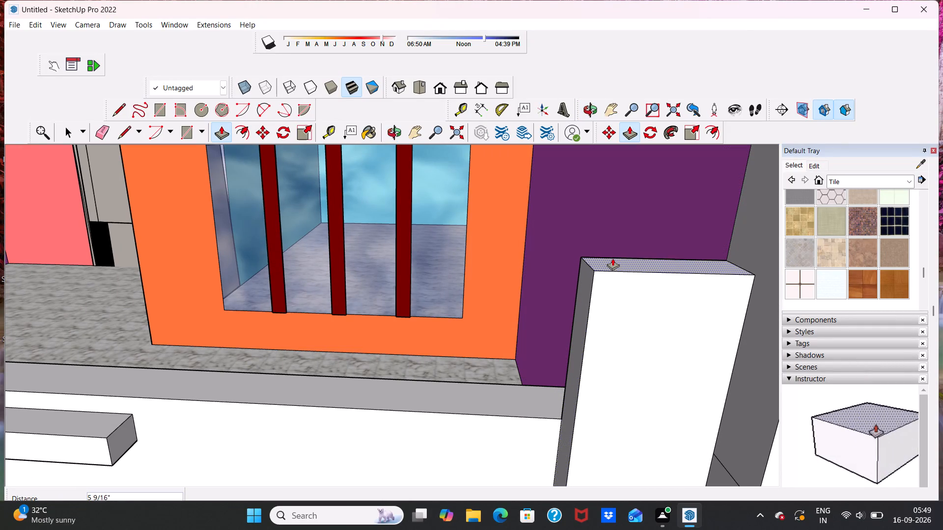
{"action": "left_click", "coordinate": [612, 258]}
{"action": "scroll", "coordinate": [611, 258], "scroll_direction": "down", "scroll_amount": 11}
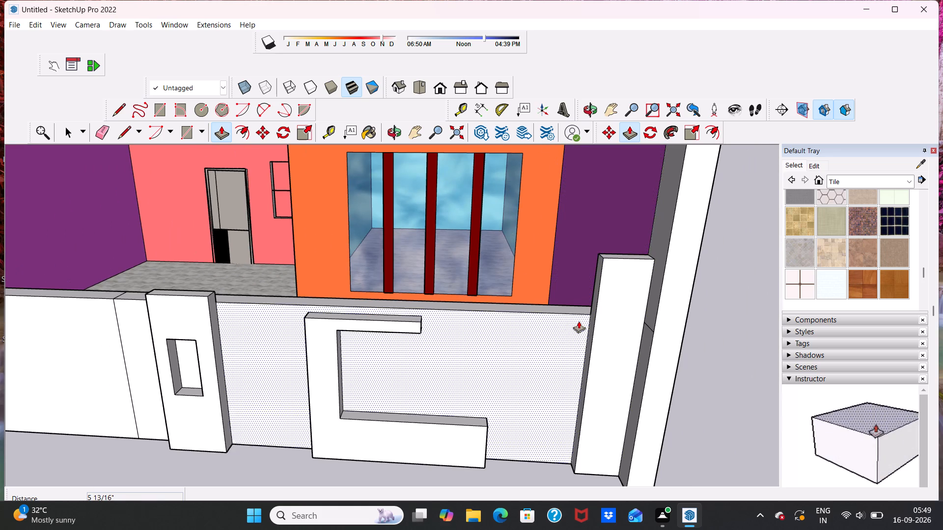
{"action": "key", "text": "space"}
Draw a 6" line across the pillar's inner side face, just above the front wall's top edge, splitting that face.
{"action": "left_click", "coordinate": [121, 134]}
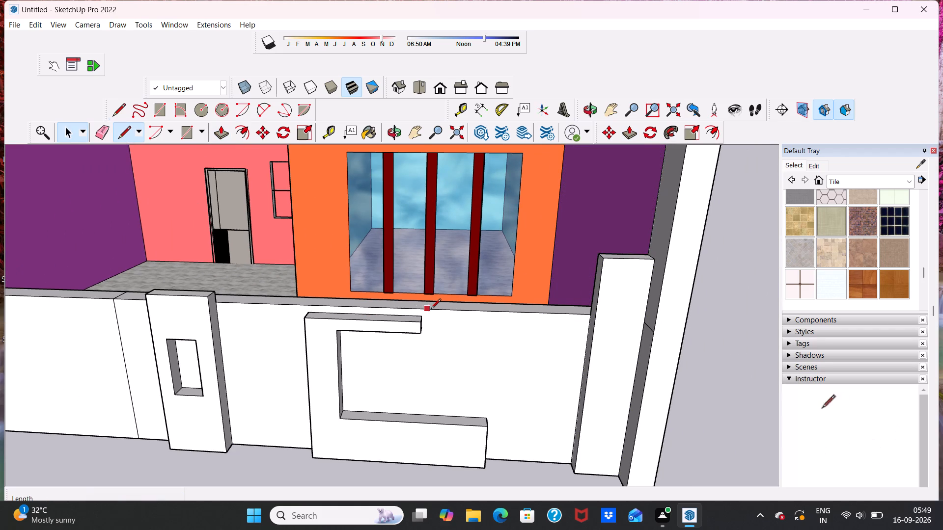
{"action": "scroll", "coordinate": [432, 310], "scroll_direction": "up", "scroll_amount": 5}
{"action": "scroll", "coordinate": [586, 304], "scroll_direction": "down", "scroll_amount": 2}
{"action": "scroll", "coordinate": [656, 300], "scroll_direction": "up", "scroll_amount": 1}
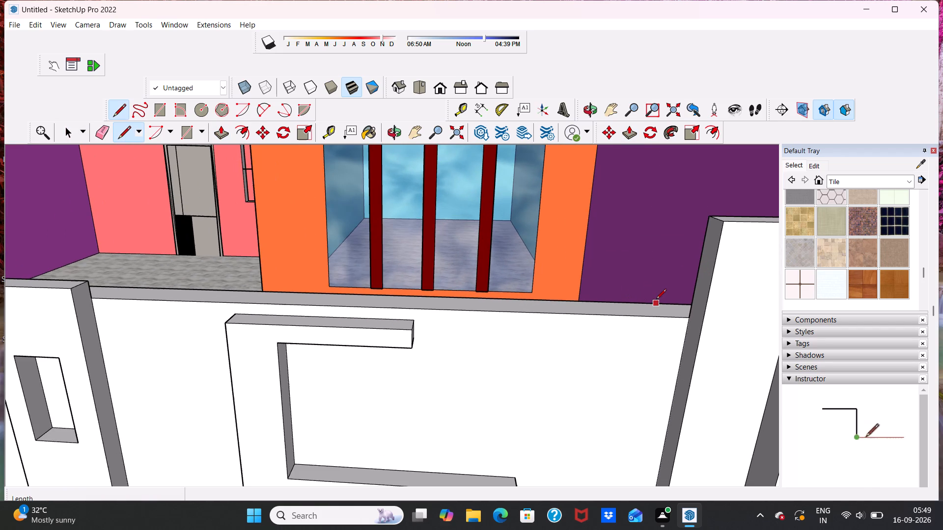
{"action": "scroll", "coordinate": [700, 274], "scroll_direction": "up", "scroll_amount": 3}
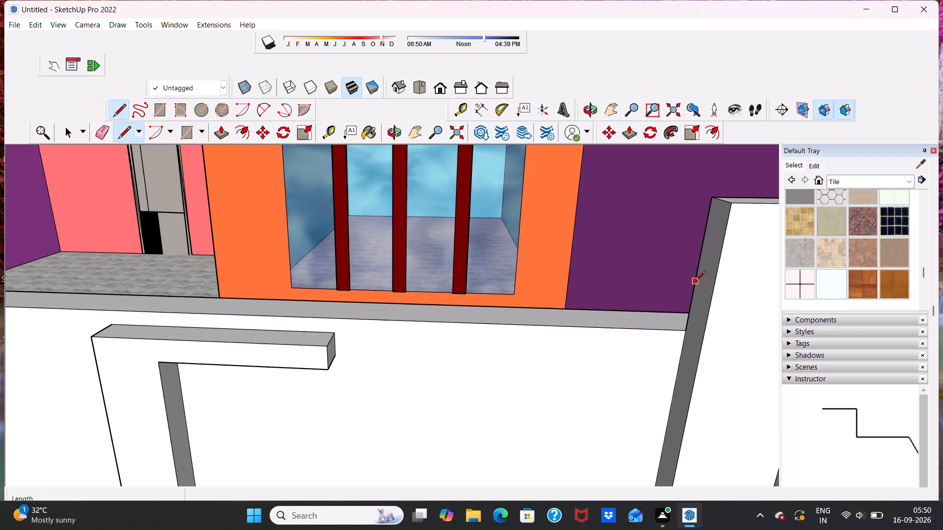
{"action": "left_click_drag", "start_coordinate": [695, 282], "coordinate": [697, 287]}
{"action": "left_click", "coordinate": [711, 290]}
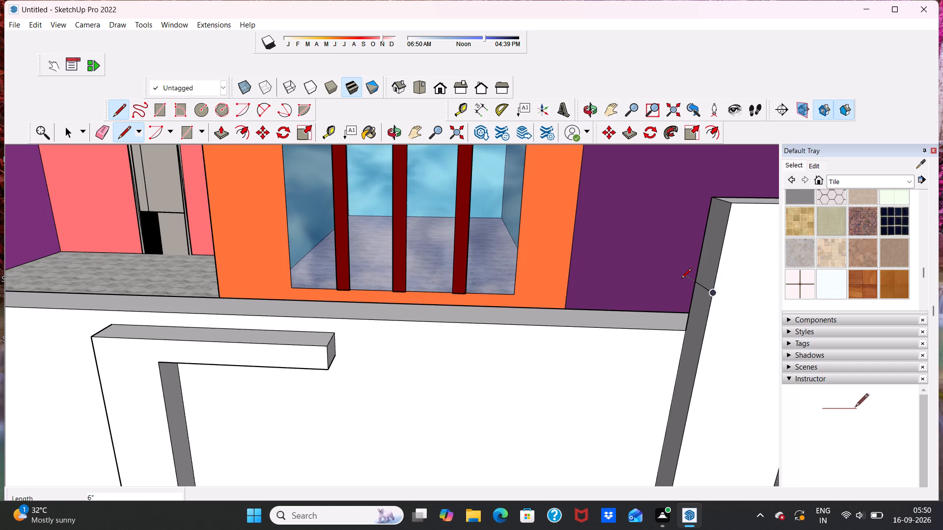
{"action": "key", "text": "space"}
Push/Pull the upper part of the end pillar's inner side face about 8' 9 1/2" along the front wall to form an overhanging beam.
{"action": "left_click", "coordinate": [709, 262]}
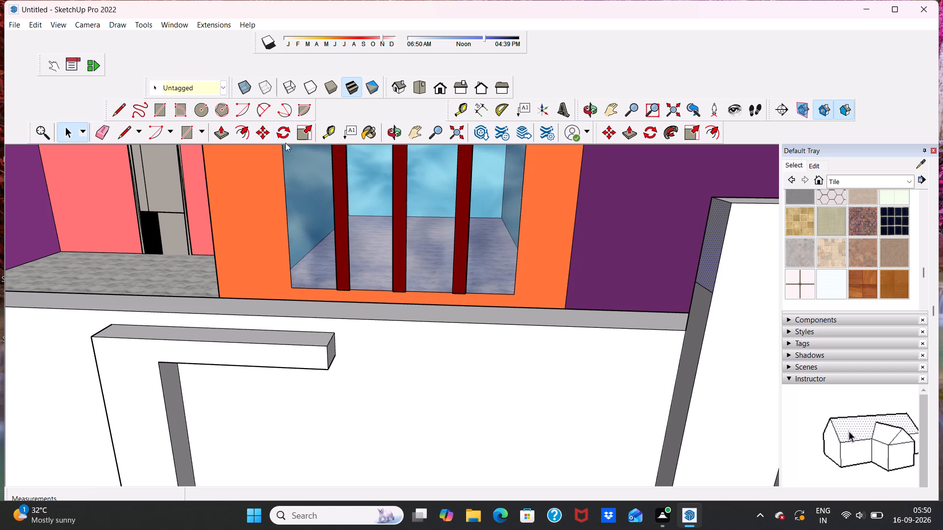
{"action": "left_click", "coordinate": [219, 131]}
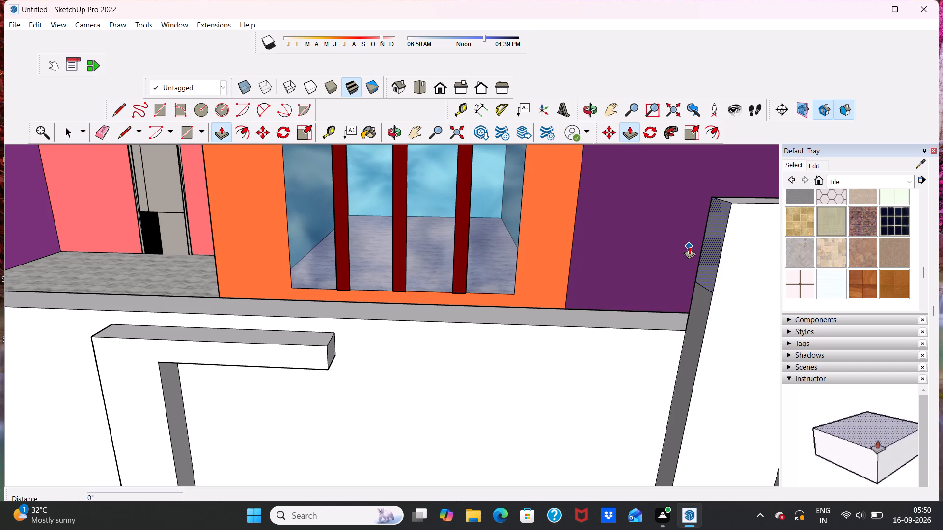
{"action": "left_click", "coordinate": [708, 247]}
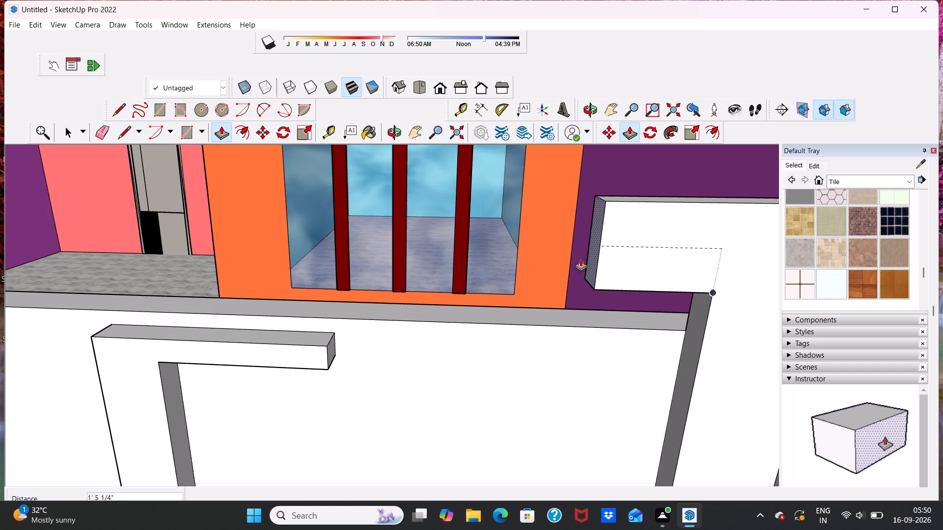
{"action": "scroll", "coordinate": [225, 226], "scroll_direction": "down", "scroll_amount": 5}
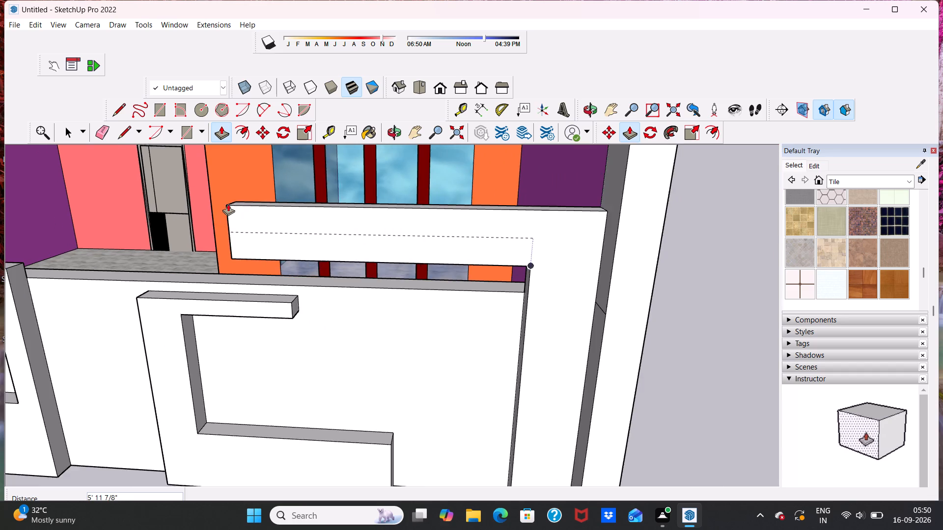
{"action": "scroll", "coordinate": [224, 200], "scroll_direction": "down", "scroll_amount": 4}
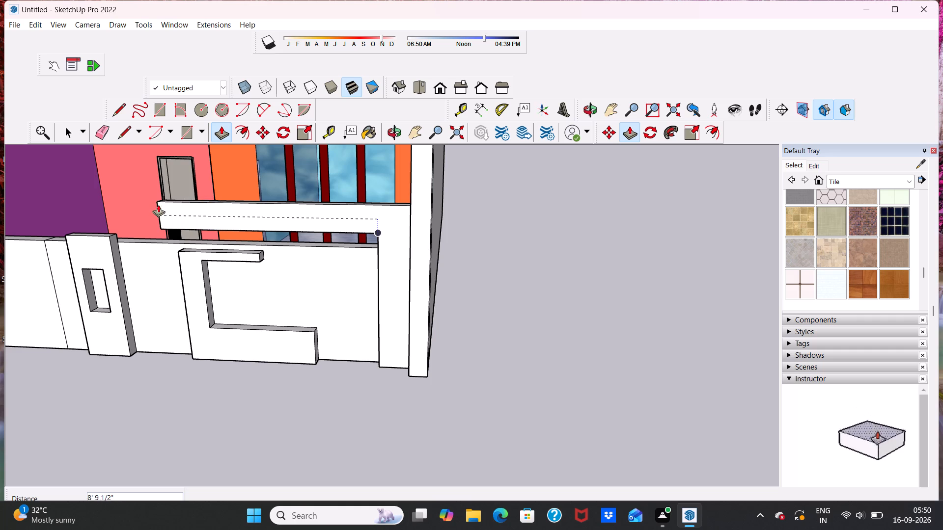
{"action": "left_click", "coordinate": [157, 205]}
{"action": "key", "text": "space"}
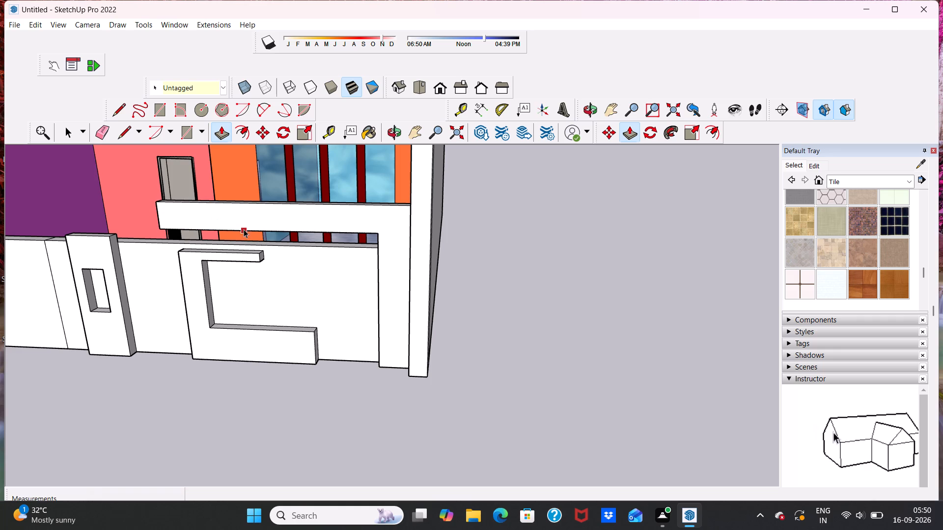
Examine the front elevation and the ground-floor front wall with its overhanging beam, from afar and close up.
{"action": "scroll", "coordinate": [244, 229], "scroll_direction": "down", "scroll_amount": 14}
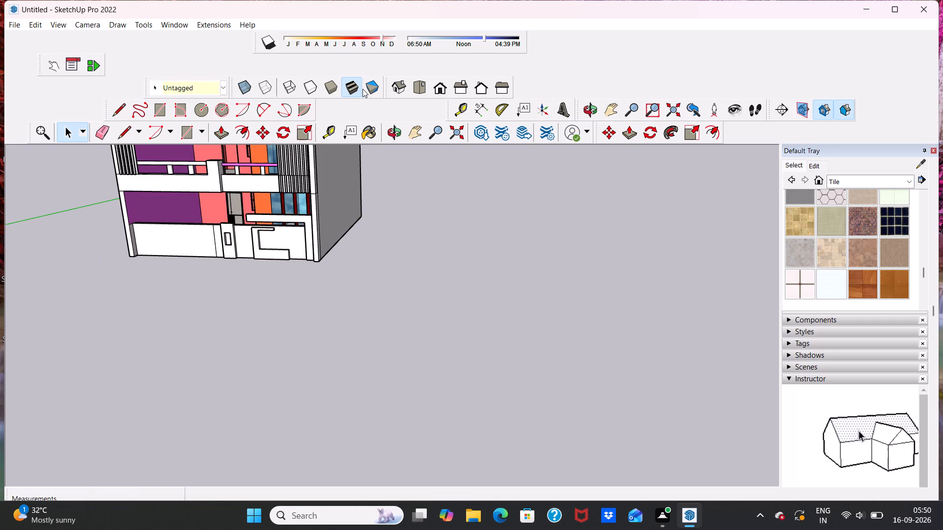
{"action": "left_click", "coordinate": [442, 89]}
{"action": "scroll", "coordinate": [388, 288], "scroll_direction": "down", "scroll_amount": 1}
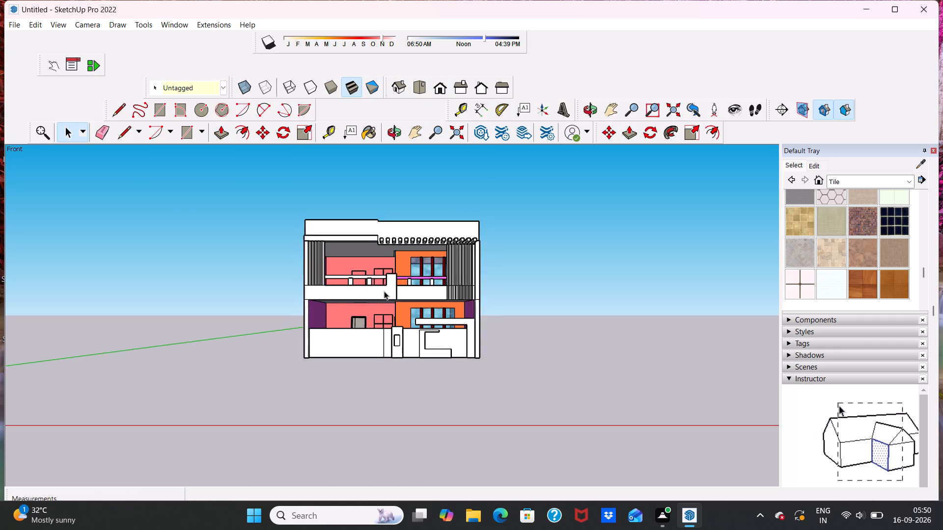
{"action": "scroll", "coordinate": [384, 291], "scroll_direction": "down", "scroll_amount": 1}
{"action": "middle_click_drag", "start_coordinate": [390, 288], "coordinate": [375, 333]}
{"action": "scroll", "coordinate": [426, 315], "scroll_direction": "up", "scroll_amount": 5}
{"action": "middle_click_drag", "start_coordinate": [403, 318], "coordinate": [406, 311]}
{"action": "middle_click_drag", "start_coordinate": [414, 324], "coordinate": [472, 287]}
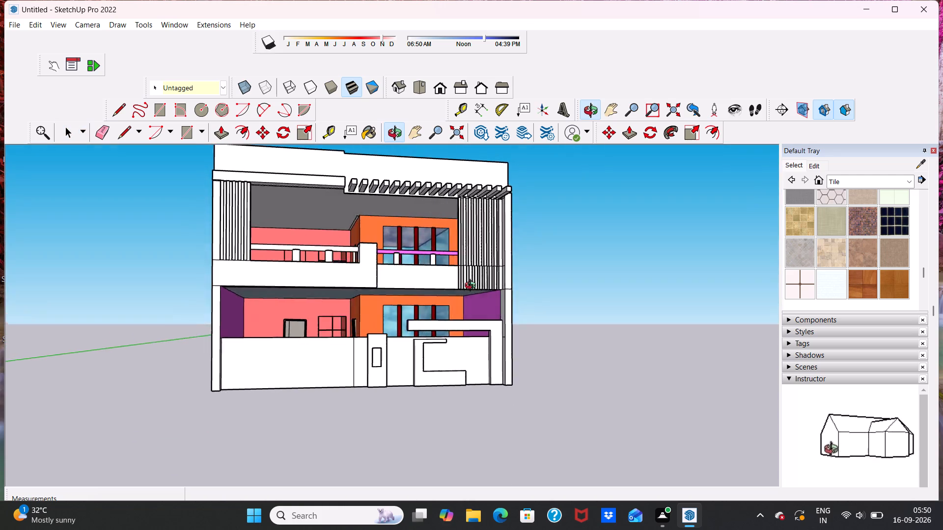
{"action": "middle_click_drag", "start_coordinate": [472, 287], "coordinate": [423, 328]}
{"action": "scroll", "coordinate": [363, 347], "scroll_direction": "up", "scroll_amount": 12}
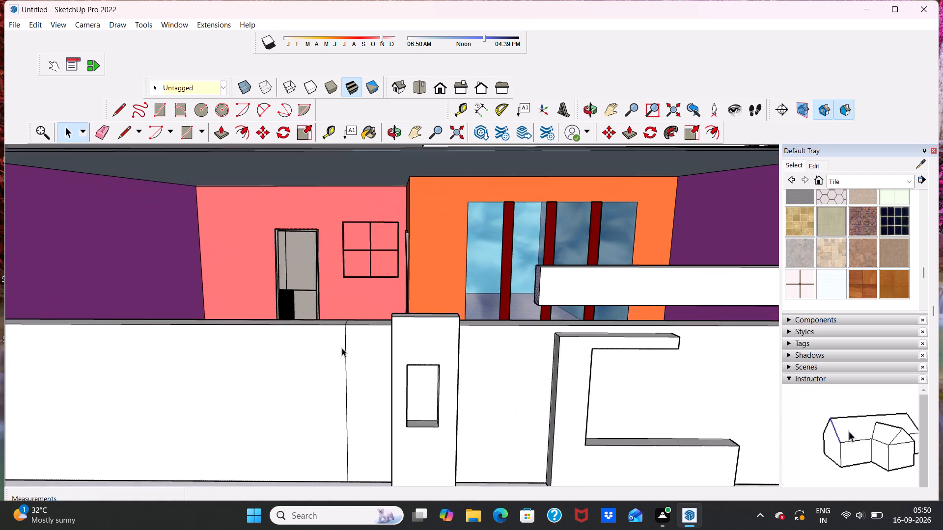
{"action": "scroll", "coordinate": [342, 348], "scroll_direction": "up", "scroll_amount": 1}
{"action": "scroll", "coordinate": [348, 313], "scroll_direction": "down", "scroll_amount": 7}
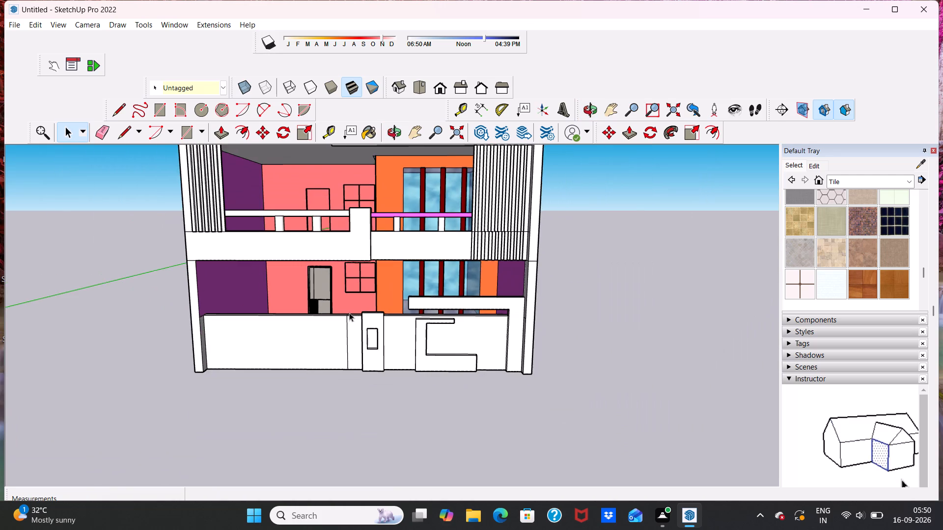
{"action": "scroll", "coordinate": [349, 313], "scroll_direction": "down", "scroll_amount": 3}
{"action": "scroll", "coordinate": [346, 326], "scroll_direction": "up", "scroll_amount": 10}
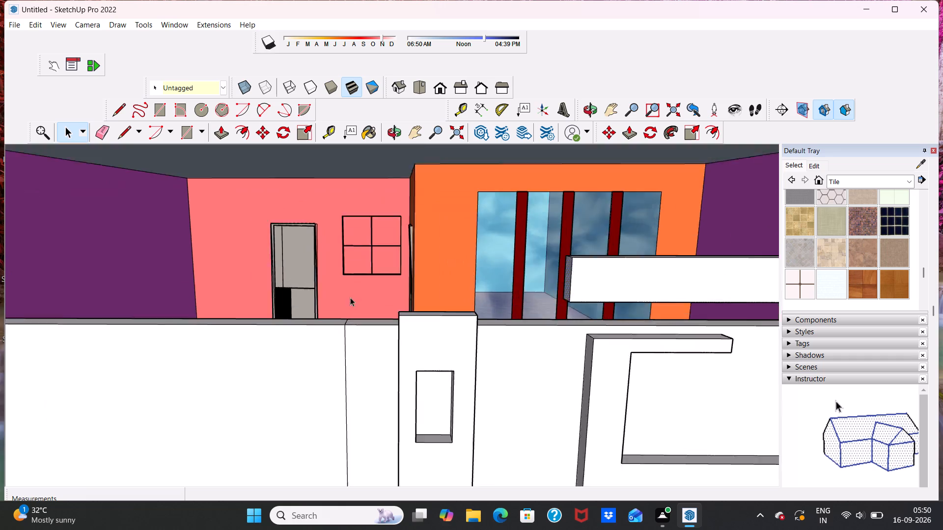
{"action": "scroll", "coordinate": [350, 297], "scroll_direction": "up", "scroll_amount": 4}
{"action": "scroll", "coordinate": [331, 304], "scroll_direction": "down", "scroll_amount": 9}
{"action": "scroll", "coordinate": [332, 306], "scroll_direction": "up", "scroll_amount": 1}
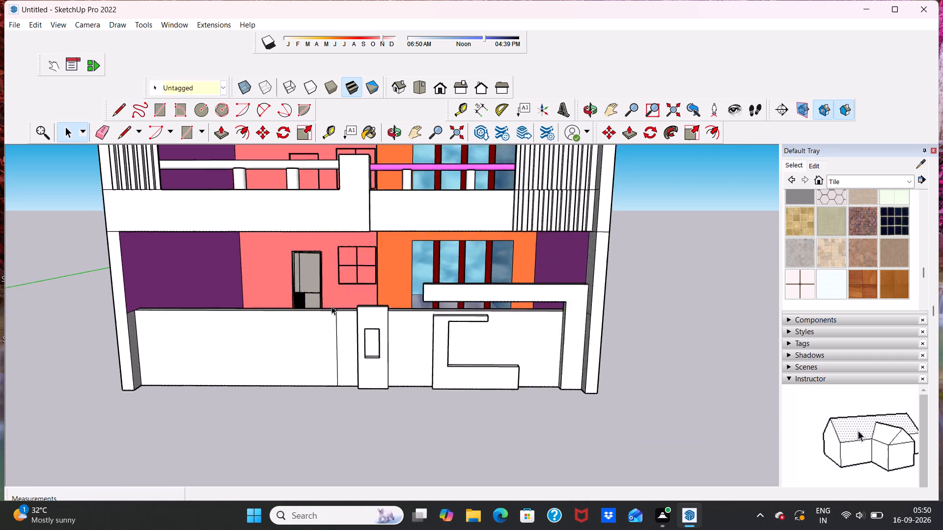
{"action": "scroll", "coordinate": [332, 306], "scroll_direction": "up", "scroll_amount": 3}
{"action": "middle_click_drag", "start_coordinate": [331, 307], "coordinate": [356, 334]}
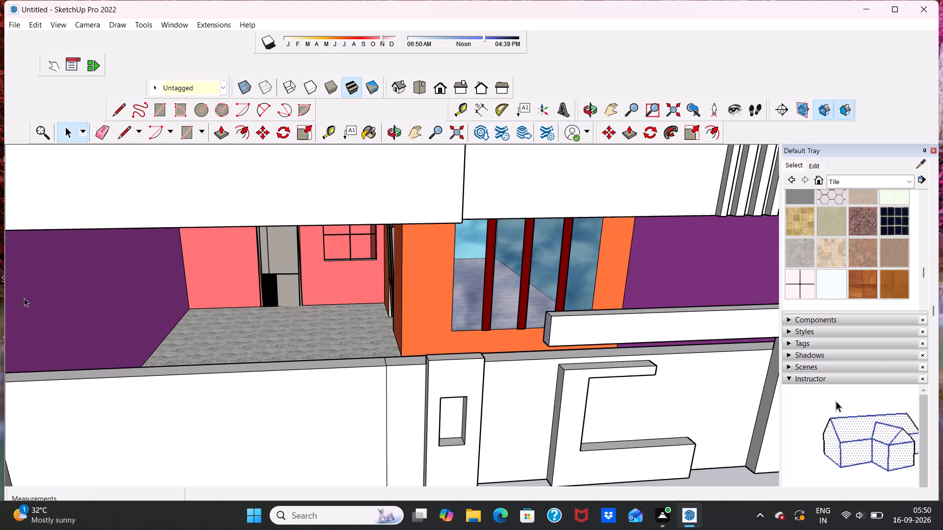
Draw a vertical line up the front wall beside the existing line near the recessed pillar, continuing it 9" across the wall's top face.
{"action": "left_click", "coordinate": [123, 132]}
{"action": "scroll", "coordinate": [256, 235], "scroll_direction": "down", "scroll_amount": 5}
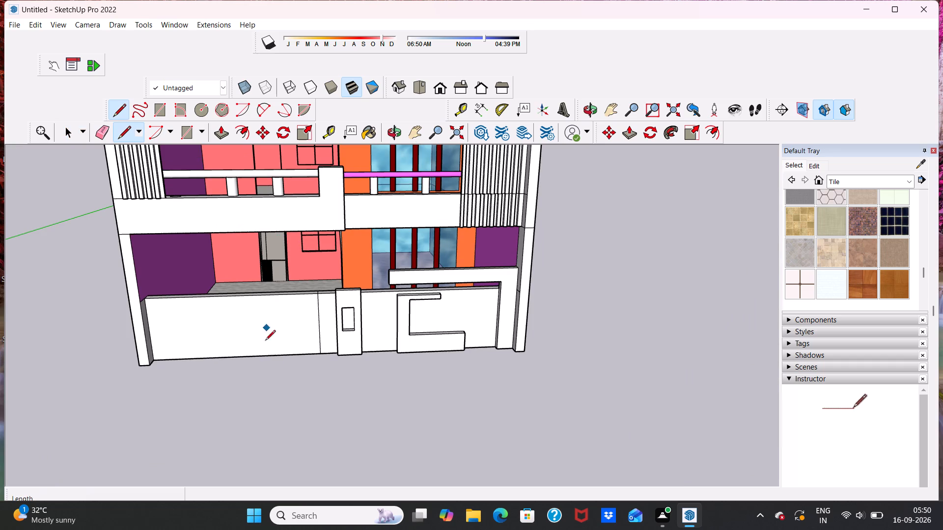
{"action": "scroll", "coordinate": [298, 357], "scroll_direction": "up", "scroll_amount": 5}
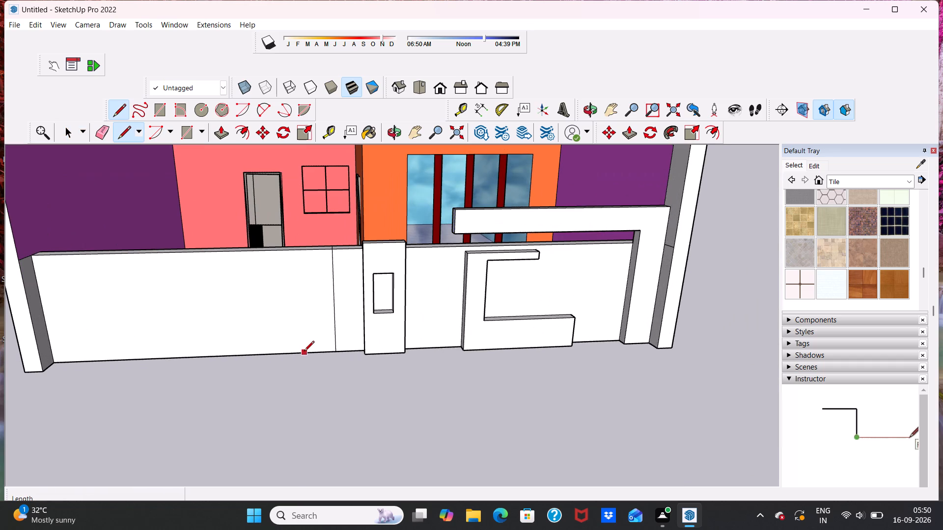
{"action": "left_click", "coordinate": [304, 353]}
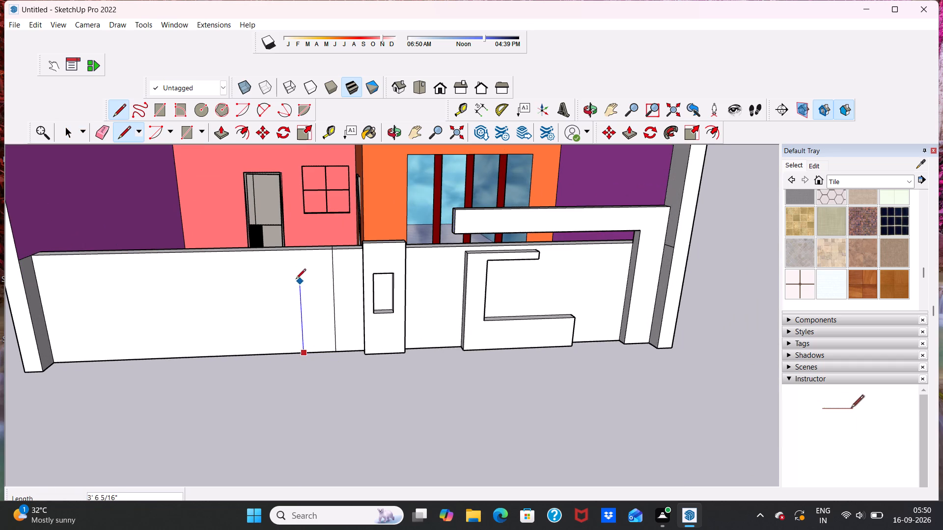
{"action": "left_click", "coordinate": [291, 252]}
{"action": "scroll", "coordinate": [300, 246], "scroll_direction": "up", "scroll_amount": 6}
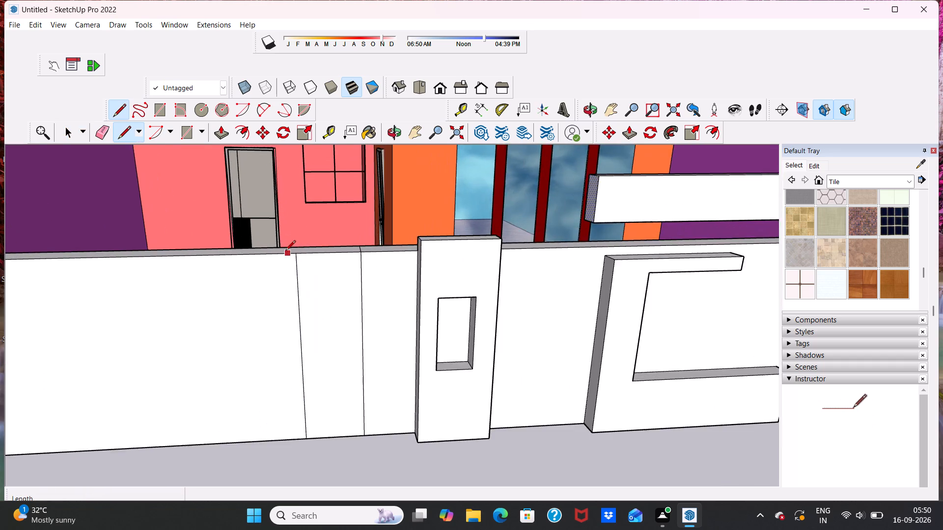
{"action": "scroll", "coordinate": [285, 248], "scroll_direction": "up", "scroll_amount": 9}
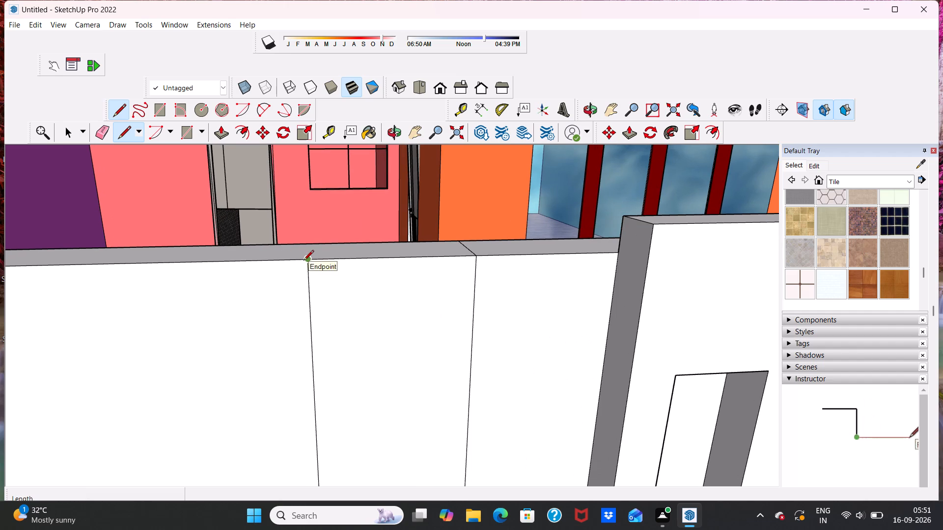
{"action": "left_click", "coordinate": [309, 259]}
{"action": "left_click", "coordinate": [309, 243]}
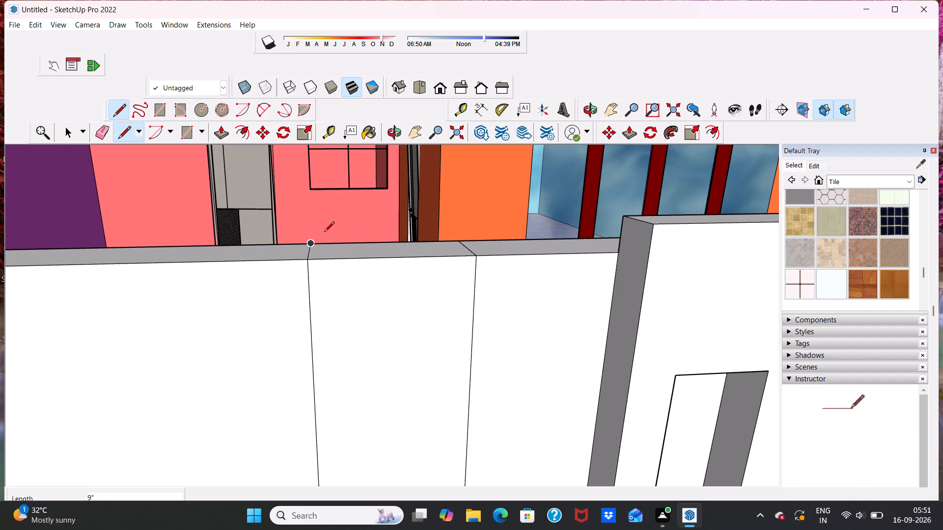
Draw a 5' vertical line on the front wall near the plain end column, continuing it about 9" across the wall's top face.
{"action": "scroll", "coordinate": [322, 232], "scroll_direction": "down", "scroll_amount": 9}
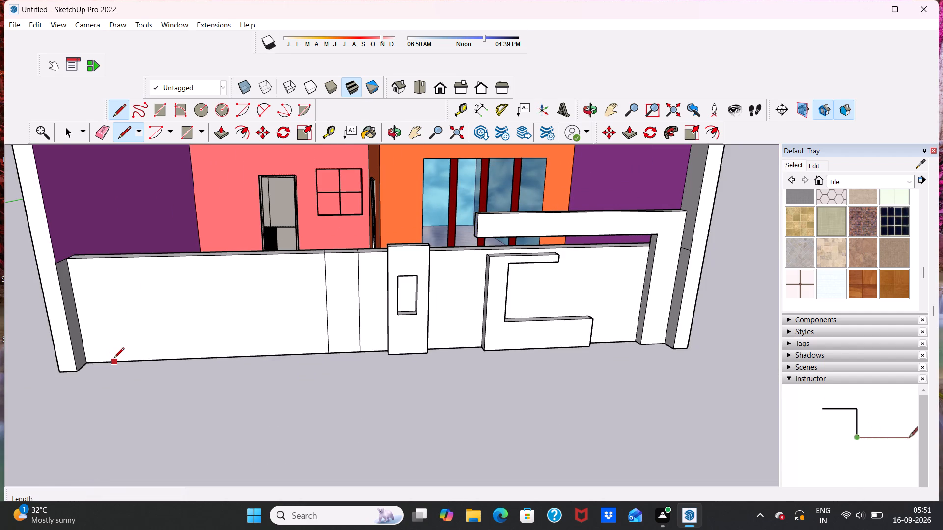
{"action": "left_click", "coordinate": [115, 361]}
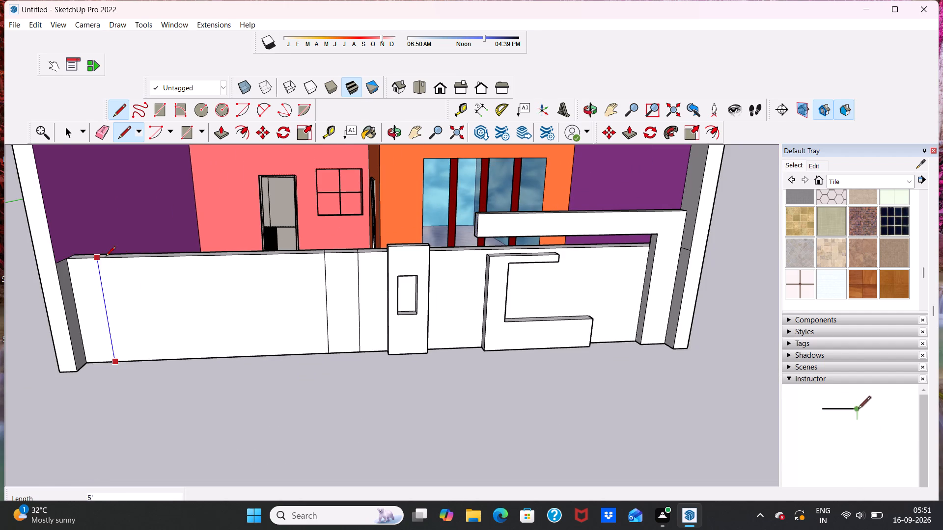
{"action": "scroll", "coordinate": [108, 258], "scroll_direction": "up", "scroll_amount": 8}
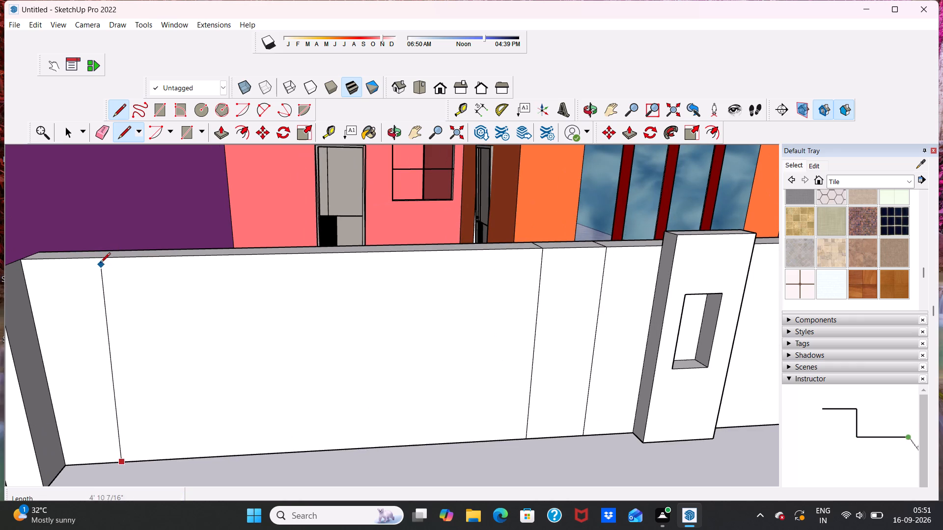
{"action": "left_click", "coordinate": [95, 261]}
{"action": "scroll", "coordinate": [92, 251], "scroll_direction": "up", "scroll_amount": 10}
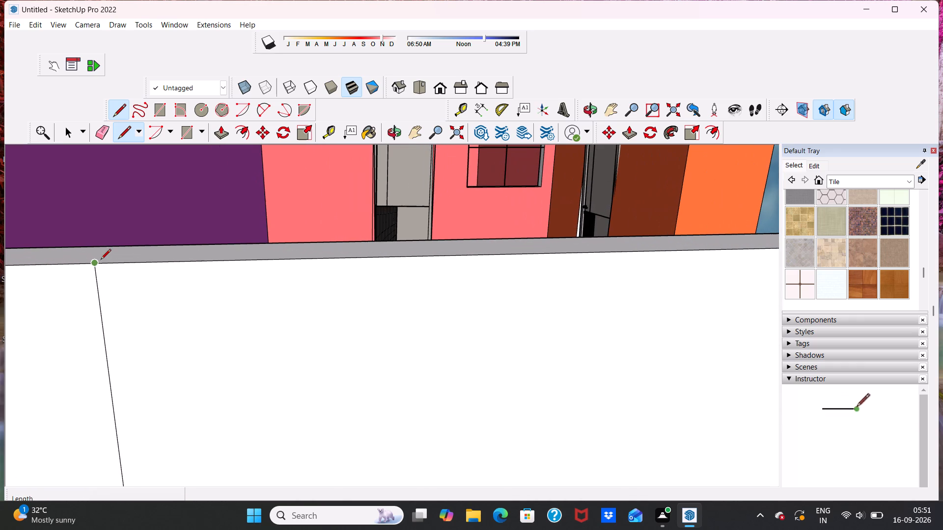
{"action": "left_click", "coordinate": [95, 264]}
{"action": "left_click", "coordinate": [113, 245]}
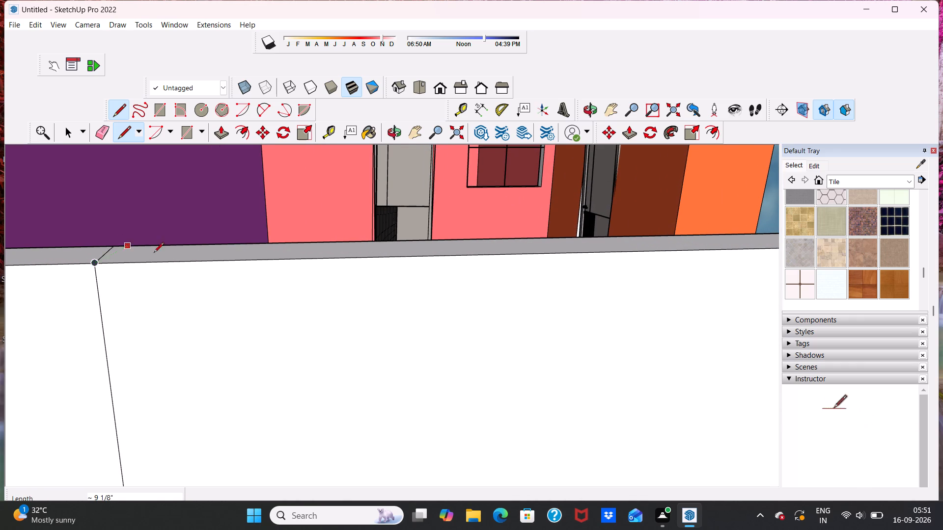
{"action": "scroll", "coordinate": [175, 254], "scroll_direction": "down", "scroll_amount": 4}
{"action": "left_click_drag", "start_coordinate": [170, 257], "coordinate": [154, 254]}
{"action": "key", "text": "space"}
Push/Pull the wall-top face between the two lines beside the recessed pillar upward by 1' to form a raised pillar.
{"action": "scroll", "coordinate": [84, 301], "scroll_direction": "down", "scroll_amount": 5}
{"action": "scroll", "coordinate": [131, 270], "scroll_direction": "down", "scroll_amount": 1}
{"action": "middle_click_drag", "start_coordinate": [132, 272], "coordinate": [167, 326]}
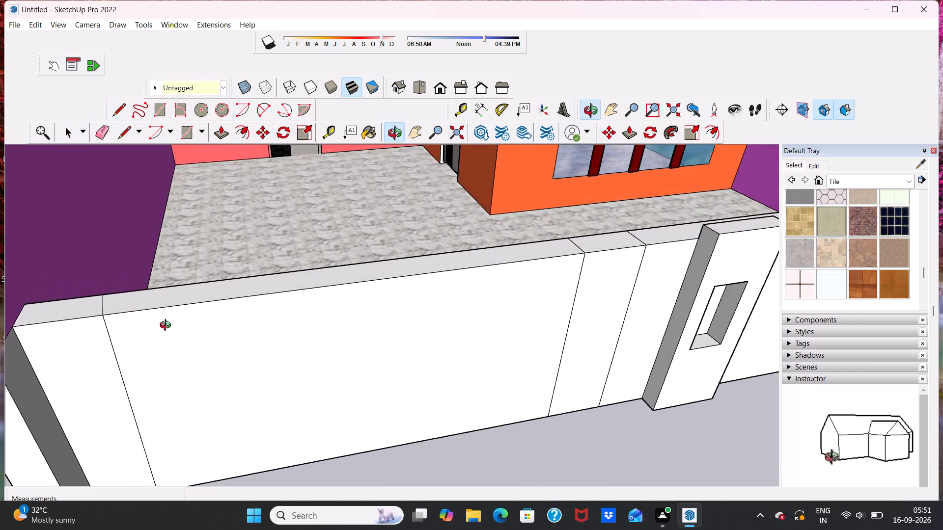
{"action": "middle_click_drag", "start_coordinate": [167, 326], "coordinate": [169, 315]}
{"action": "scroll", "coordinate": [126, 218], "scroll_direction": "down", "scroll_amount": 5}
{"action": "middle_click_drag", "start_coordinate": [174, 251], "coordinate": [126, 256]}
{"action": "scroll", "coordinate": [305, 288], "scroll_direction": "up", "scroll_amount": 4}
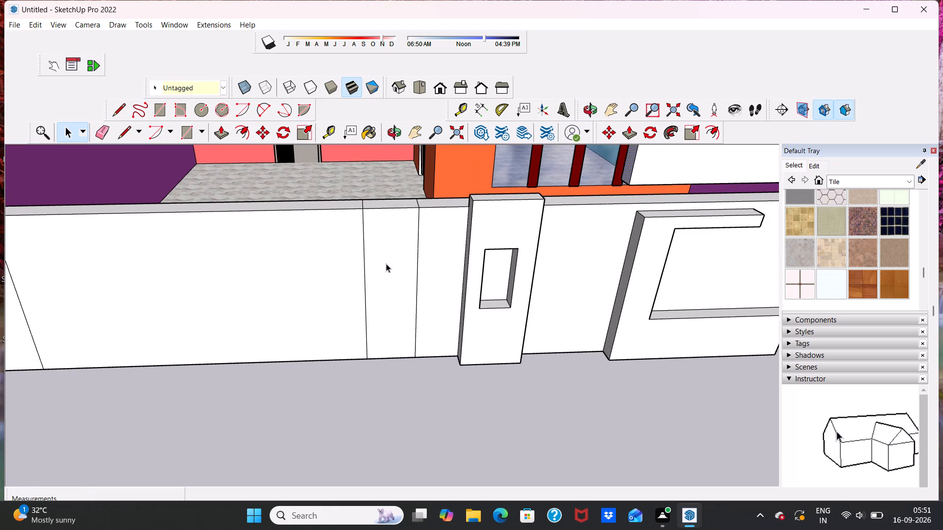
{"action": "scroll", "coordinate": [392, 231], "scroll_direction": "up", "scroll_amount": 5}
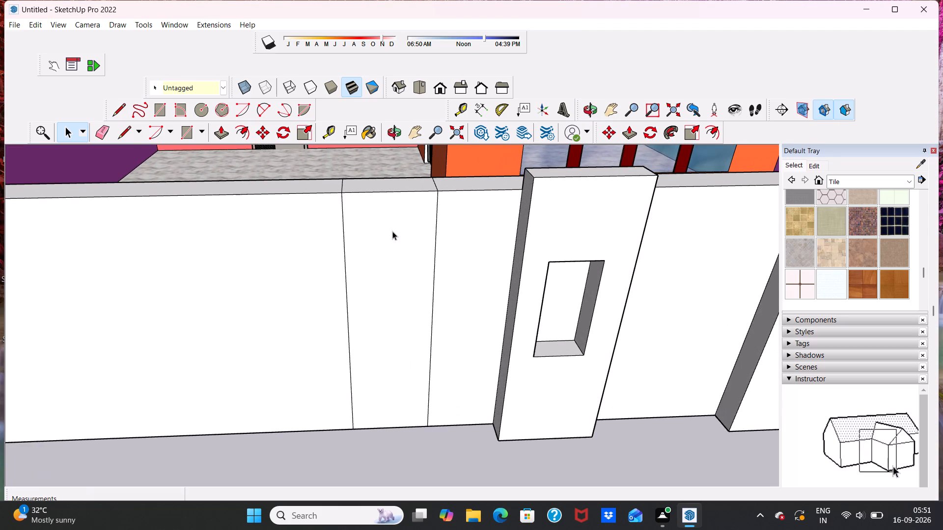
{"action": "middle_click_drag", "start_coordinate": [392, 231], "coordinate": [382, 296]}
{"action": "scroll", "coordinate": [382, 281], "scroll_direction": "down", "scroll_amount": 2}
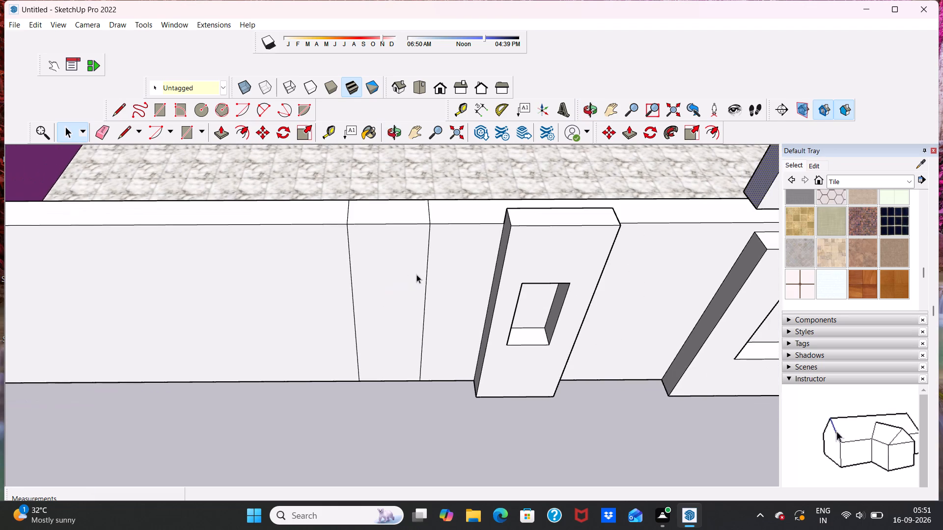
{"action": "scroll", "coordinate": [395, 233], "scroll_direction": "up", "scroll_amount": 2}
{"action": "left_click", "coordinate": [388, 214]}
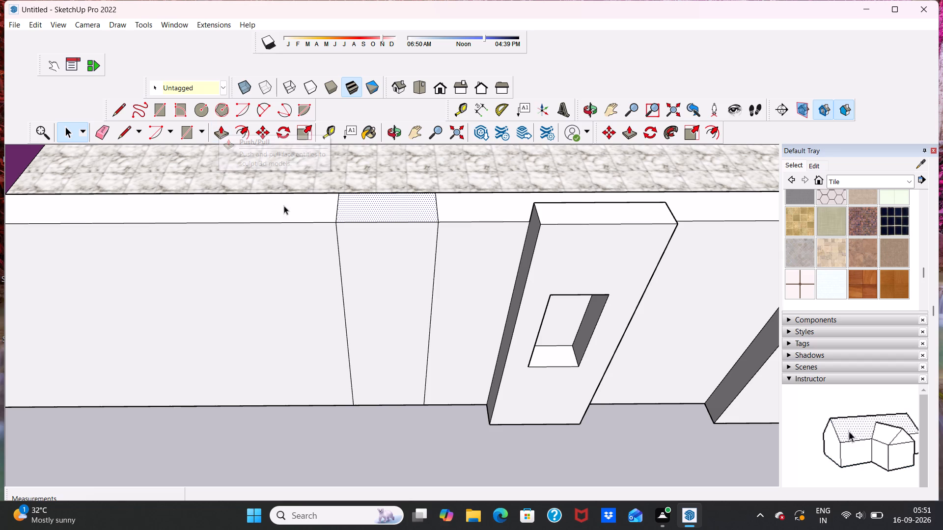
{"action": "scroll", "coordinate": [340, 233], "scroll_direction": "down", "scroll_amount": 1}
{"action": "middle_click_drag", "start_coordinate": [340, 233], "coordinate": [337, 212]}
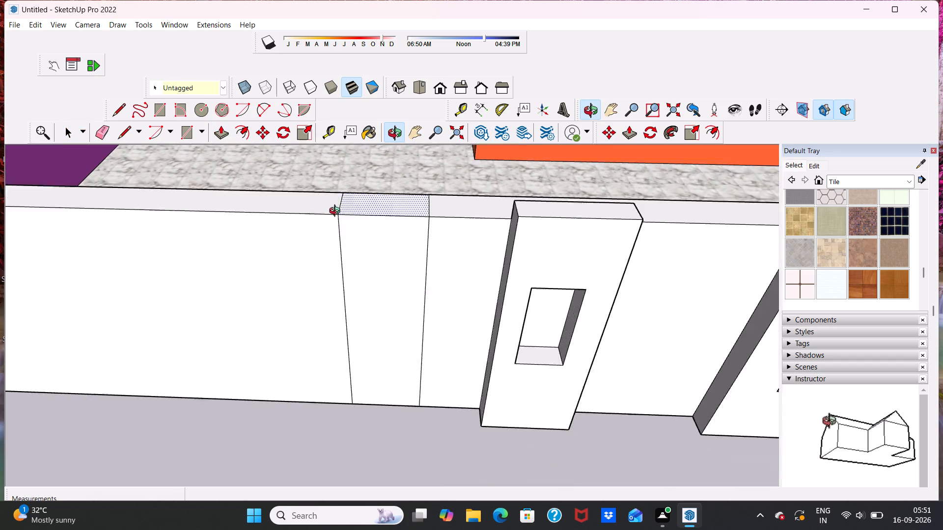
{"action": "middle_click_drag", "start_coordinate": [337, 212], "coordinate": [345, 146]}
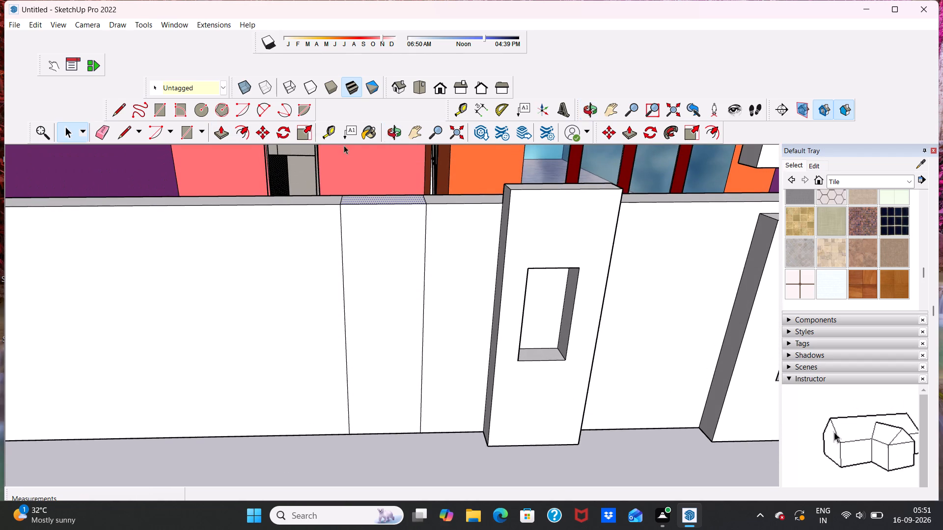
{"action": "middle_click_drag", "start_coordinate": [376, 209], "coordinate": [350, 330]}
{"action": "scroll", "coordinate": [343, 265], "scroll_direction": "up", "scroll_amount": 2}
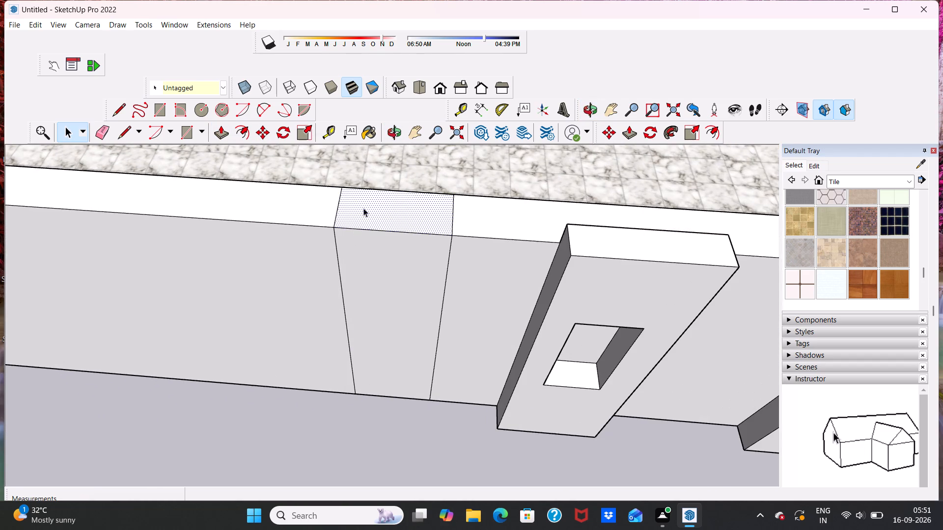
{"action": "left_click", "coordinate": [221, 132]}
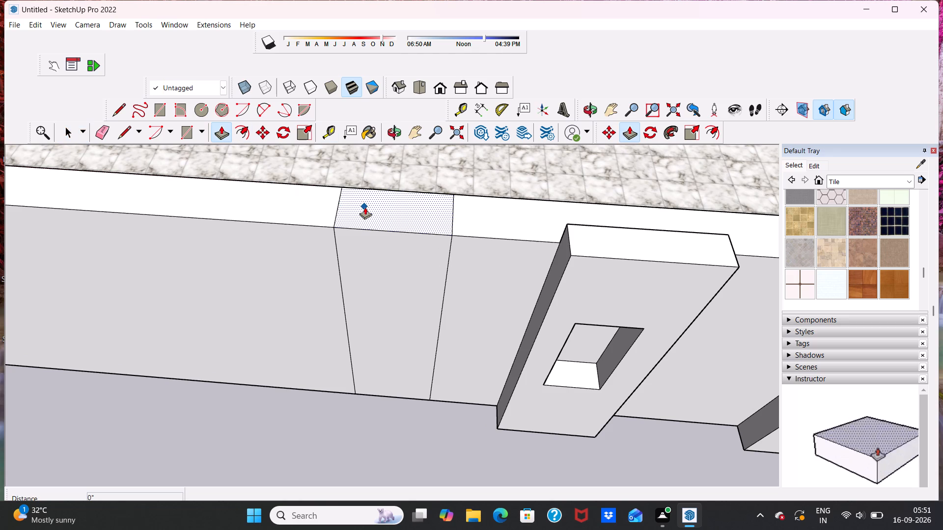
{"action": "left_click", "coordinate": [367, 207]}
{"action": "scroll", "coordinate": [364, 182], "scroll_direction": "down", "scroll_amount": 6}
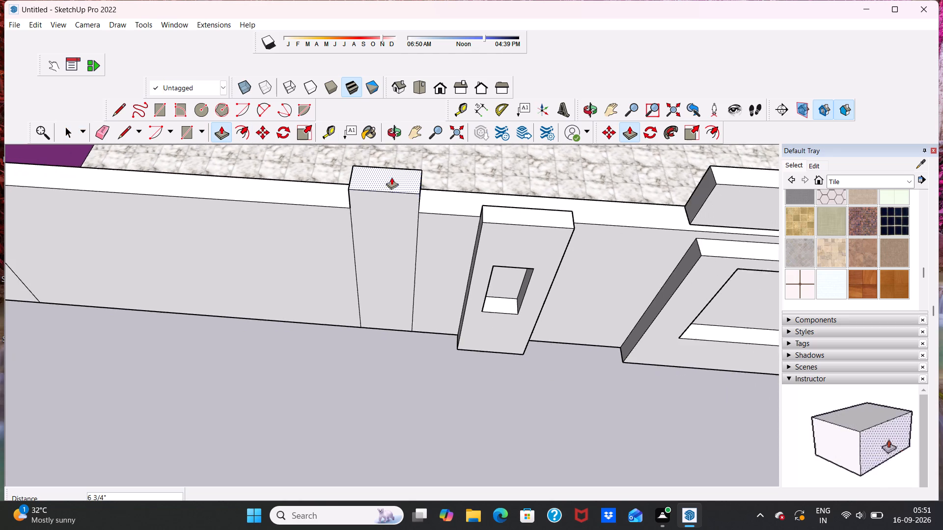
{"action": "scroll", "coordinate": [391, 177], "scroll_direction": "down", "scroll_amount": 1}
{"action": "type", "text": "1'"}
{"action": "key", "text": "Return"}
Push/Pull the top face of the narrow front-wall strip beside the plain end column upward by 1'.
{"action": "scroll", "coordinate": [383, 156], "scroll_direction": "down", "scroll_amount": 6}
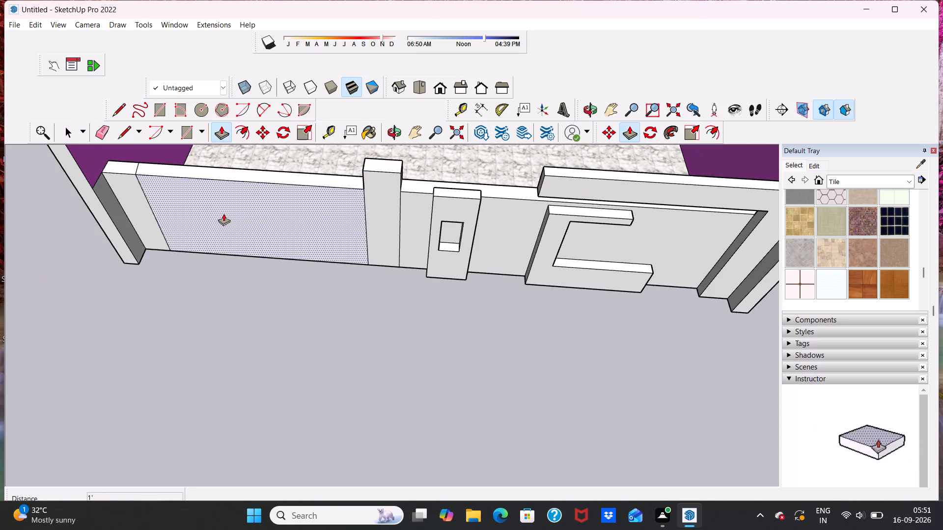
{"action": "scroll", "coordinate": [131, 172], "scroll_direction": "up", "scroll_amount": 6}
{"action": "left_click", "coordinate": [109, 161]}
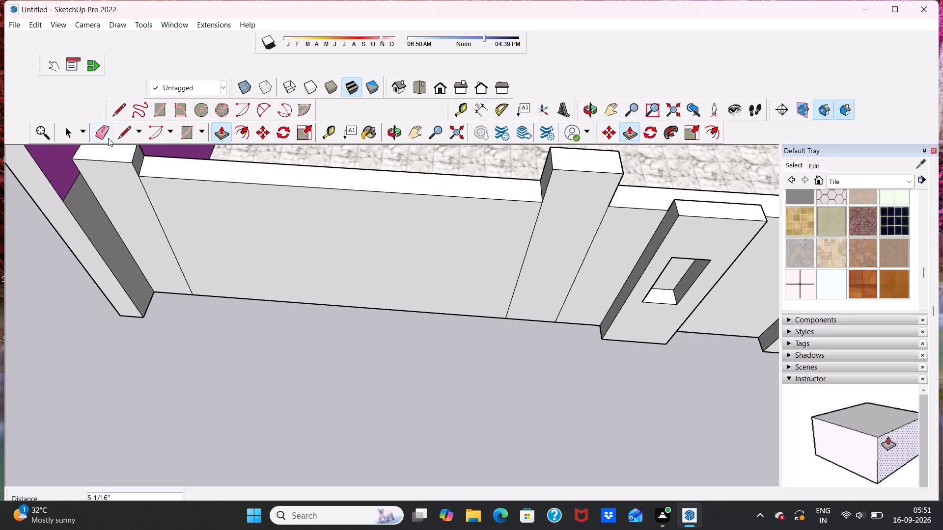
{"action": "scroll", "coordinate": [109, 140], "scroll_direction": "down", "scroll_amount": 5}
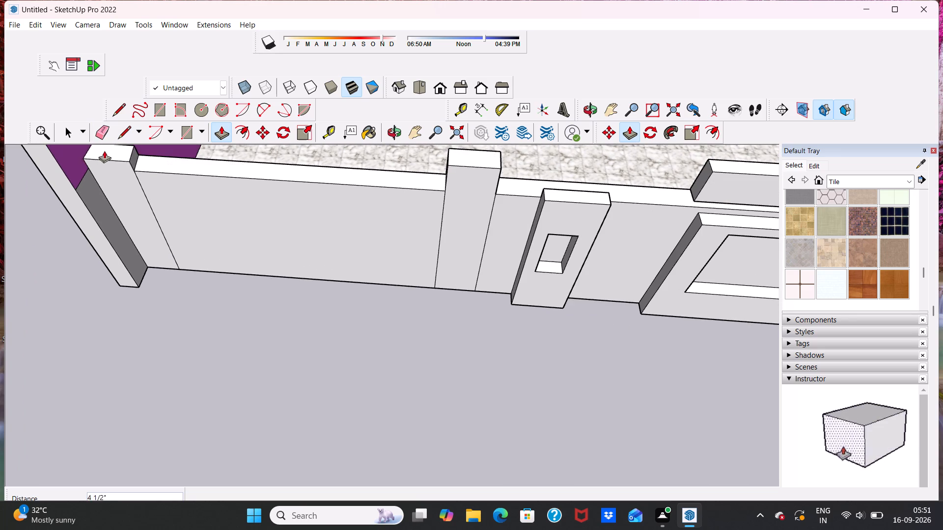
{"action": "type", "text": "1'"}
{"action": "key", "text": "Return"}
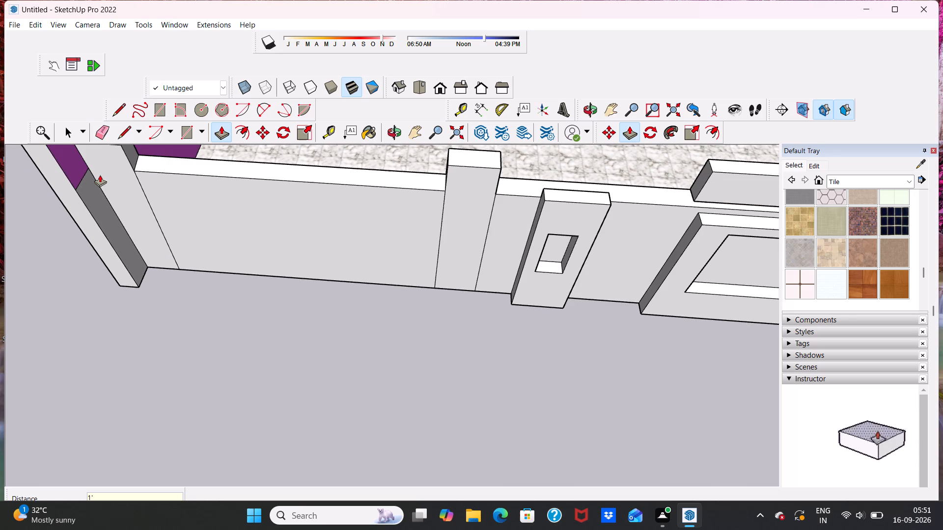
{"action": "key", "text": "space"}
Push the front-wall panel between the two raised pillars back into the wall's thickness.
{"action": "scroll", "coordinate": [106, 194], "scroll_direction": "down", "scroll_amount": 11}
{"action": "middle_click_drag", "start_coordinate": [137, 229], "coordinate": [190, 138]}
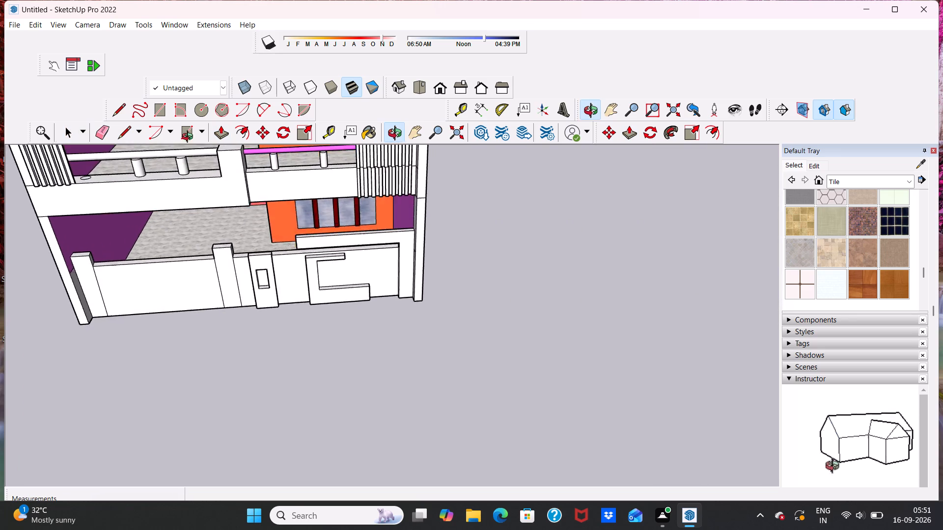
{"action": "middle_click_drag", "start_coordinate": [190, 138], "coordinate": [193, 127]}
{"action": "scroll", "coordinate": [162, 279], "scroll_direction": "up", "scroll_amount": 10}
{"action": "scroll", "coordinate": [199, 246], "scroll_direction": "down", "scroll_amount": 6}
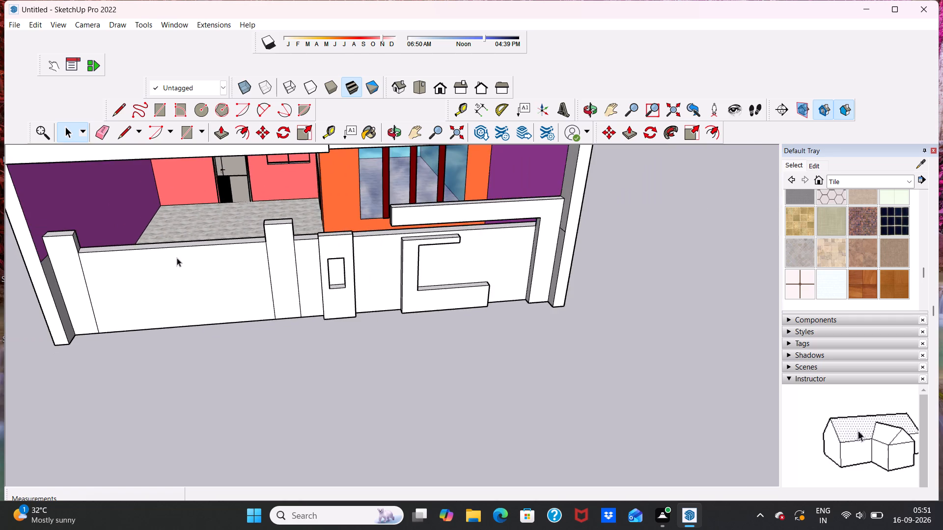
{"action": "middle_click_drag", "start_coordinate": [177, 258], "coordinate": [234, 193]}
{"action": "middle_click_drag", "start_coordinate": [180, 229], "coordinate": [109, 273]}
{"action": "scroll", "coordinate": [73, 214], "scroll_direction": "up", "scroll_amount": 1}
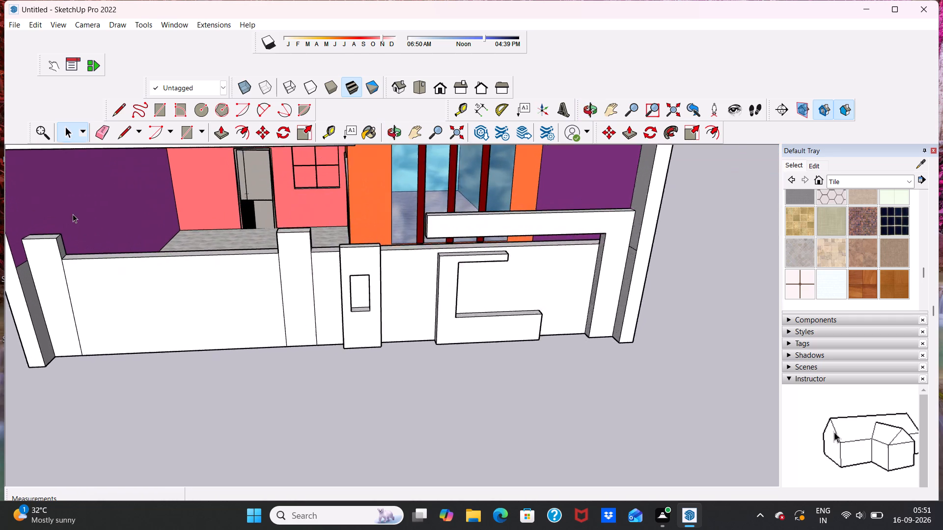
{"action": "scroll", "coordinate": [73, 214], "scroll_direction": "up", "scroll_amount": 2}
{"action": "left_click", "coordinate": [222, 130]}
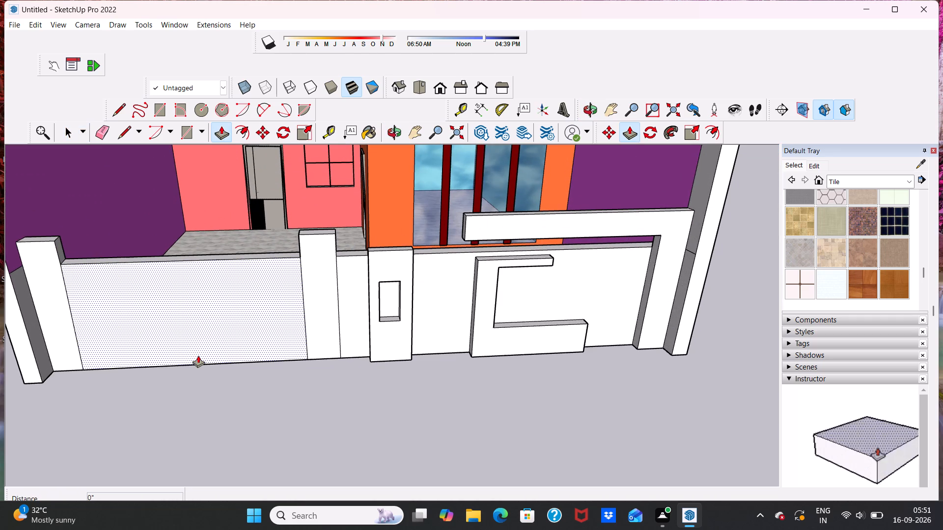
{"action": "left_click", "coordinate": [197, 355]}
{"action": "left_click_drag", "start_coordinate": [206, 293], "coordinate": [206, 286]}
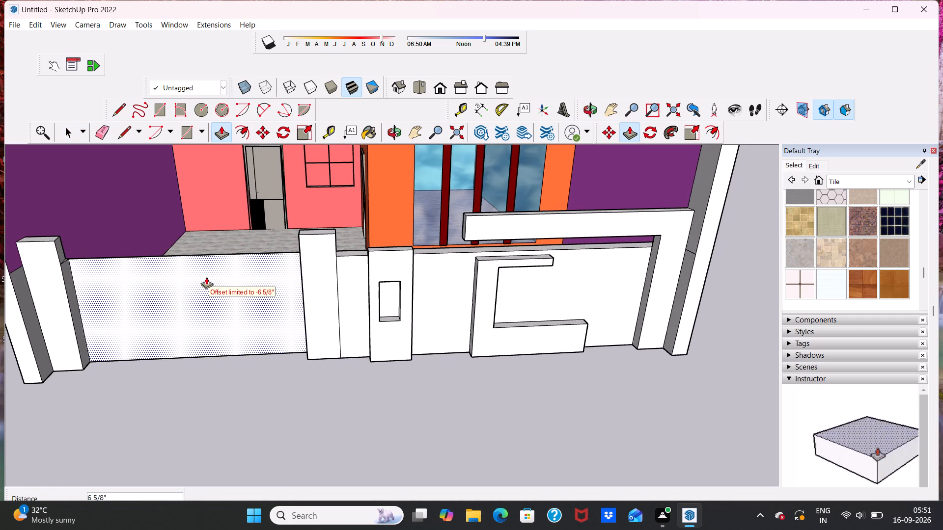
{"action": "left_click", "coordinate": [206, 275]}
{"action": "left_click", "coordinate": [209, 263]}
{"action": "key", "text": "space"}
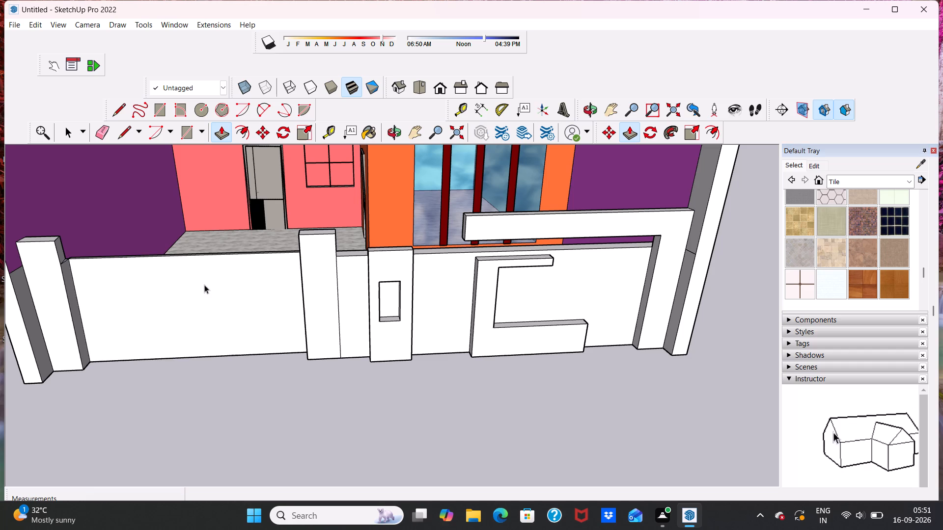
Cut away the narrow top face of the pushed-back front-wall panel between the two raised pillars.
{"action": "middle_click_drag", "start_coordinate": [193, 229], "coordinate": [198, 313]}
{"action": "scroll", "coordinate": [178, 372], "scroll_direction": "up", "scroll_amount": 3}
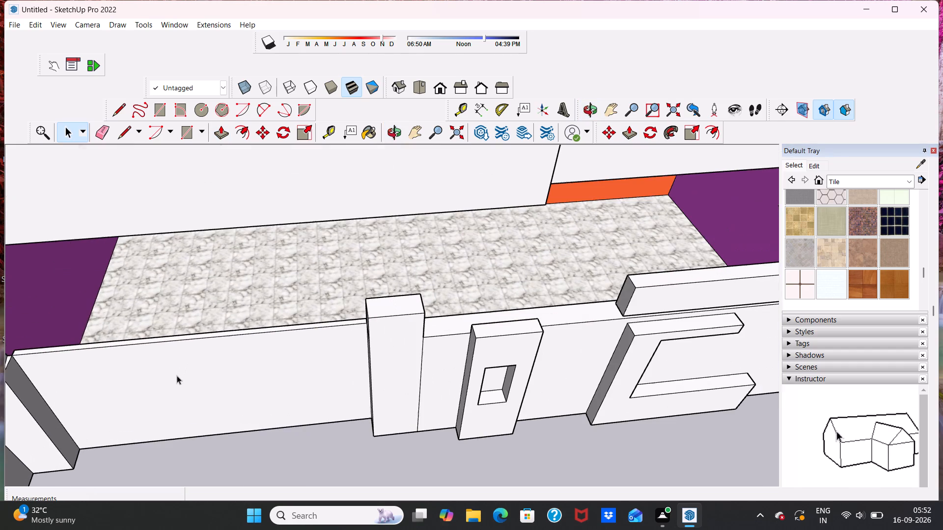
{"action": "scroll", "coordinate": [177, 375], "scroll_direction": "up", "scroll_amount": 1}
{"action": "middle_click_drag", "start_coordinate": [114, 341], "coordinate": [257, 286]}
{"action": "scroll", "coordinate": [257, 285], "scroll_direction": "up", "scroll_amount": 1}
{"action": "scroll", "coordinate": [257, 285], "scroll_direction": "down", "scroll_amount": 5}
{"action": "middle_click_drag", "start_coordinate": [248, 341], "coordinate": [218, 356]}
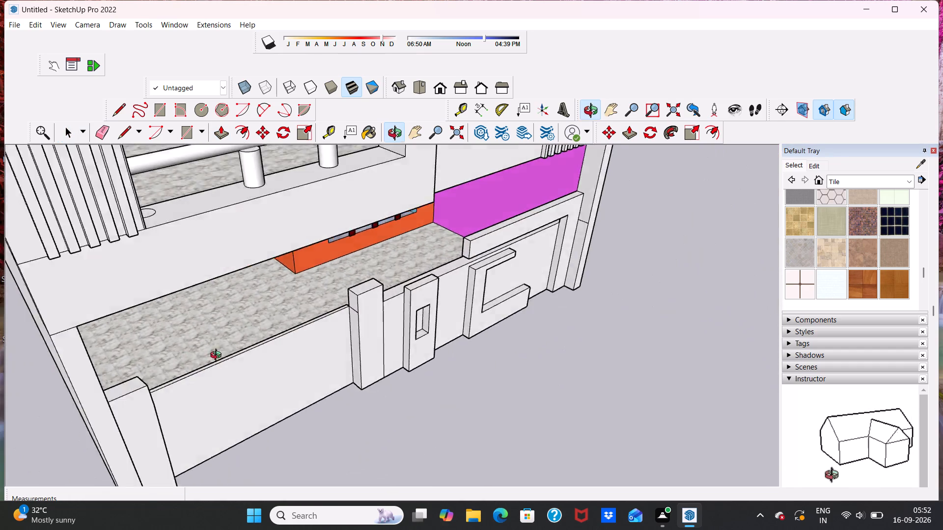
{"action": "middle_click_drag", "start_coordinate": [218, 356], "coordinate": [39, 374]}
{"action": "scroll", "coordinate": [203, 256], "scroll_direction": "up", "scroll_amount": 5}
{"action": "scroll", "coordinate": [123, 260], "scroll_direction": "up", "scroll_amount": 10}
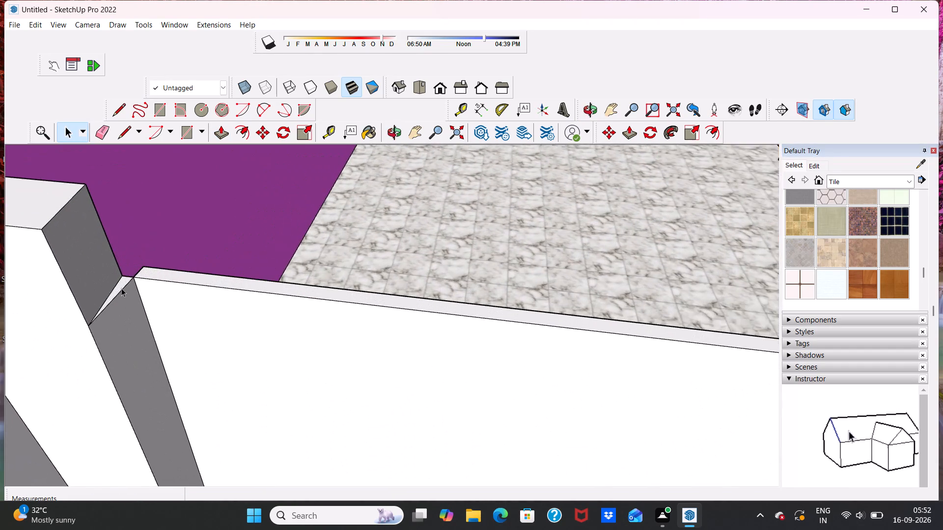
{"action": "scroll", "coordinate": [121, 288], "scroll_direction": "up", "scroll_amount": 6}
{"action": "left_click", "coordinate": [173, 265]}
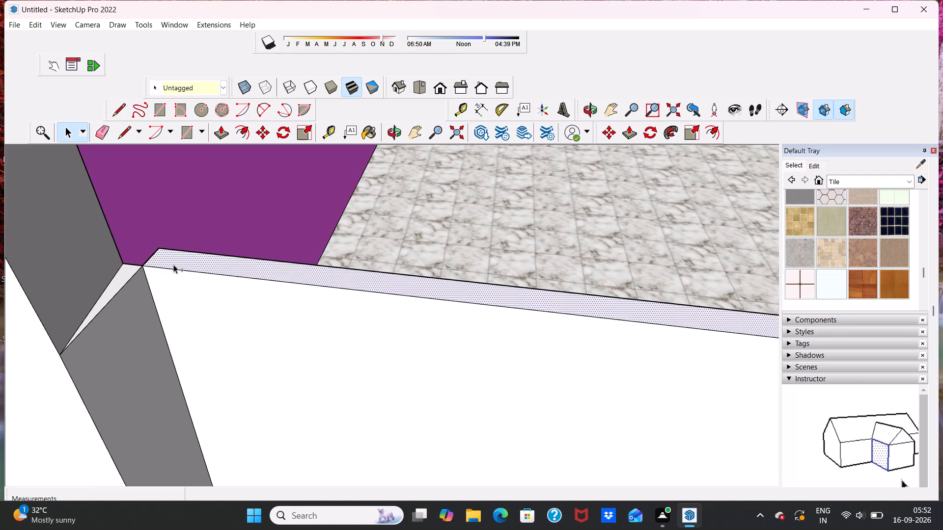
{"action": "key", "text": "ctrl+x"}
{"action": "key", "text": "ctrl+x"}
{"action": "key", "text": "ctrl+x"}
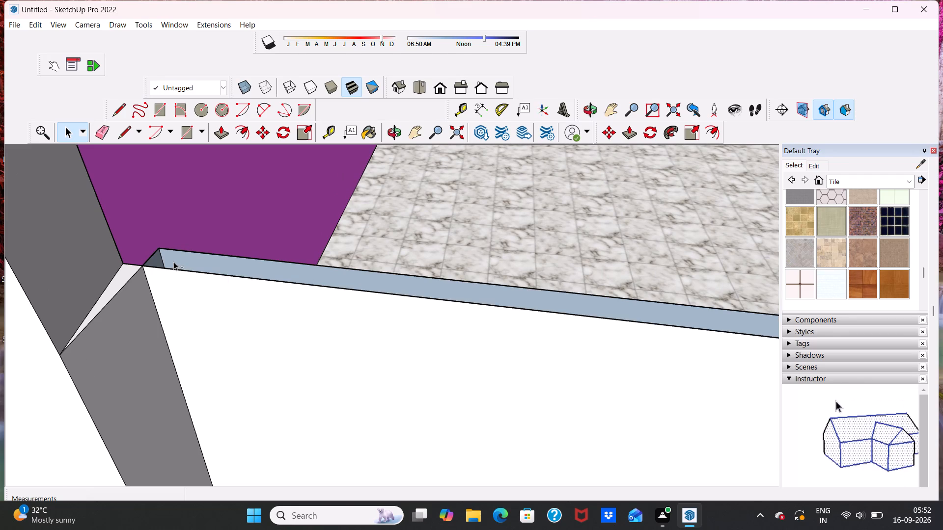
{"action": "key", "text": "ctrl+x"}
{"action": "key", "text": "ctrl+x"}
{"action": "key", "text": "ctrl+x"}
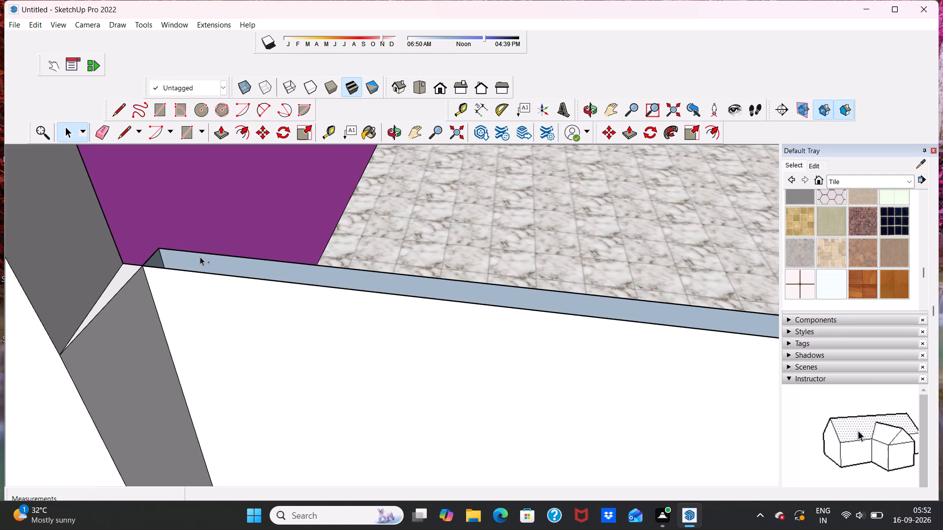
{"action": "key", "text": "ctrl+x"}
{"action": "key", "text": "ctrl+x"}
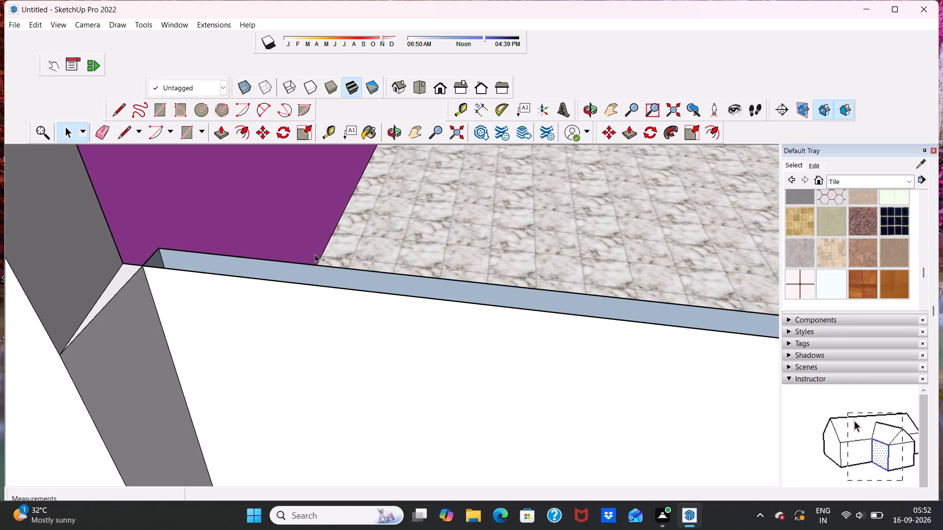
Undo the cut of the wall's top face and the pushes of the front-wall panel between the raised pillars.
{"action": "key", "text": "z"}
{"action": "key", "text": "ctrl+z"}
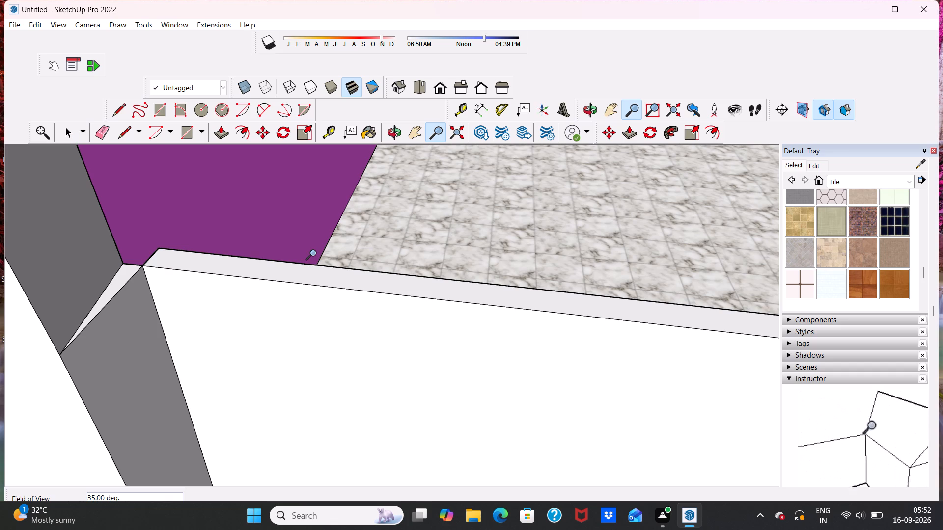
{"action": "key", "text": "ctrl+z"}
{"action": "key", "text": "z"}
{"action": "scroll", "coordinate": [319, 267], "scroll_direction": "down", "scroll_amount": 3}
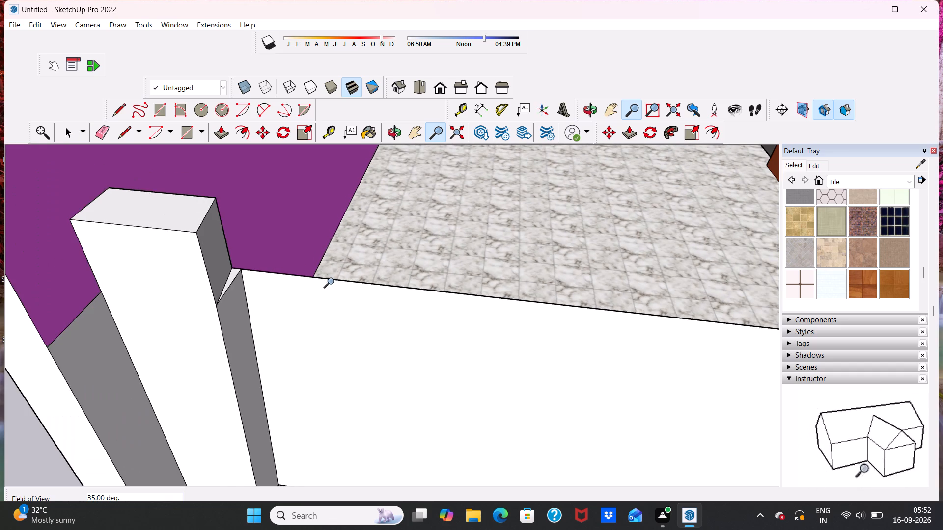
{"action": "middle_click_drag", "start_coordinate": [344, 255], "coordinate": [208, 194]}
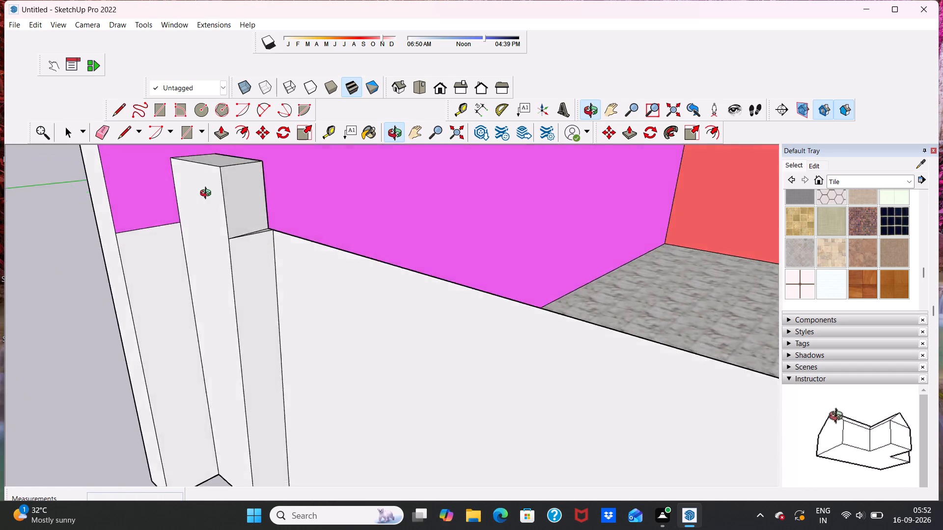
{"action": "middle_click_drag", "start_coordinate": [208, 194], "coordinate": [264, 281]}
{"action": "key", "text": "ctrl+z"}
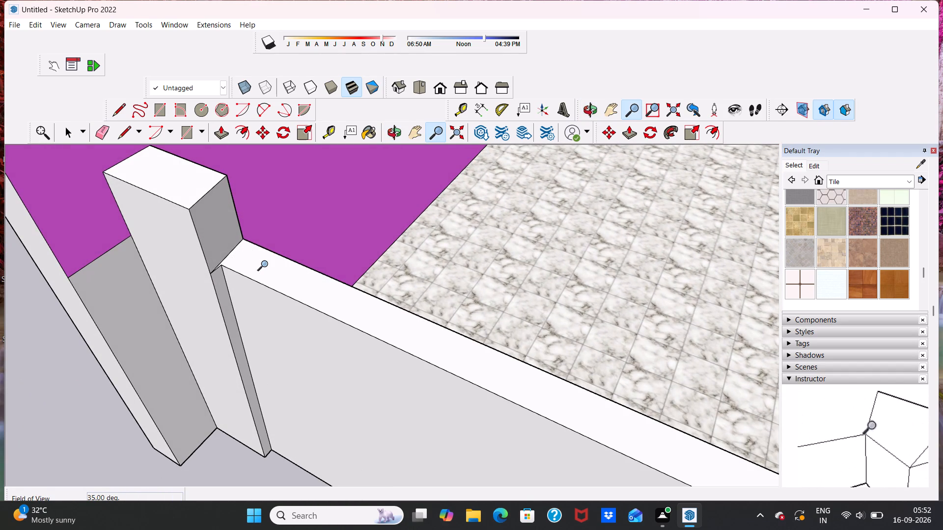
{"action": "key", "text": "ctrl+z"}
Delete the outer front face of the wall panel between the two raised pillars.
{"action": "scroll", "coordinate": [257, 270], "scroll_direction": "up", "scroll_amount": 3}
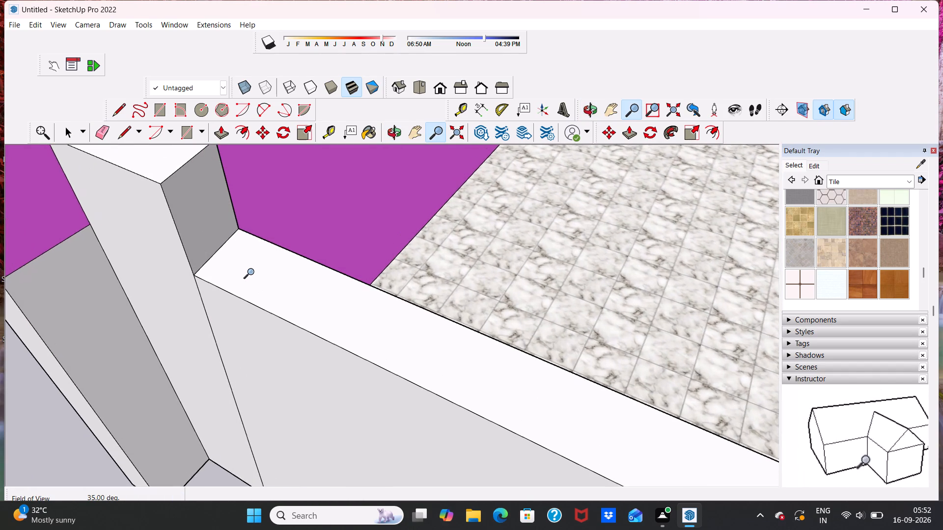
{"action": "scroll", "coordinate": [244, 276], "scroll_direction": "up", "scroll_amount": 7}
{"action": "scroll", "coordinate": [245, 276], "scroll_direction": "down", "scroll_amount": 6}
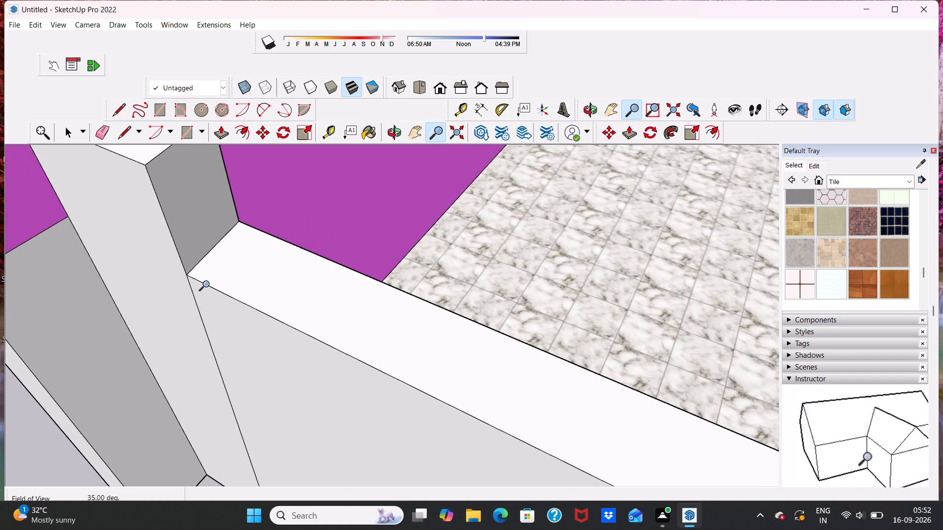
{"action": "key", "text": "space"}
{"action": "left_click", "coordinate": [219, 294]}
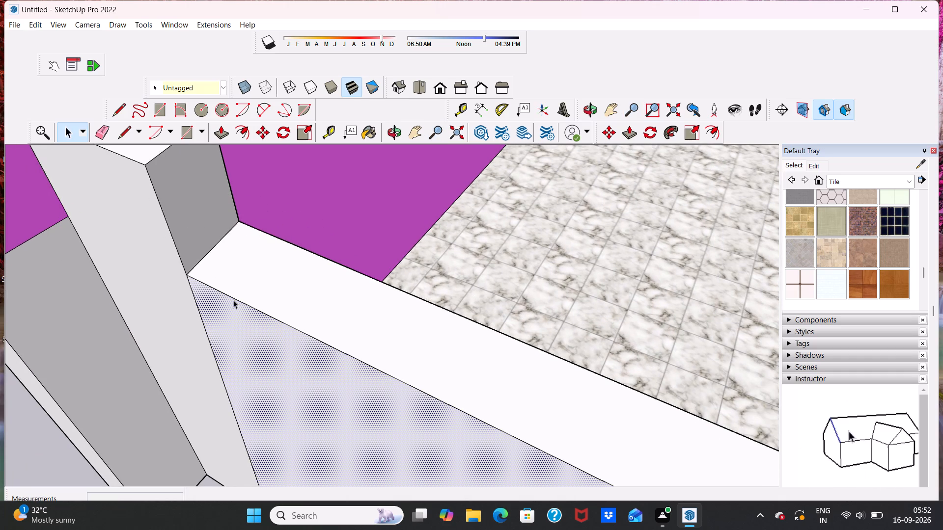
{"action": "key", "text": "Delete"}
{"action": "scroll", "coordinate": [212, 313], "scroll_direction": "down", "scroll_amount": 2}
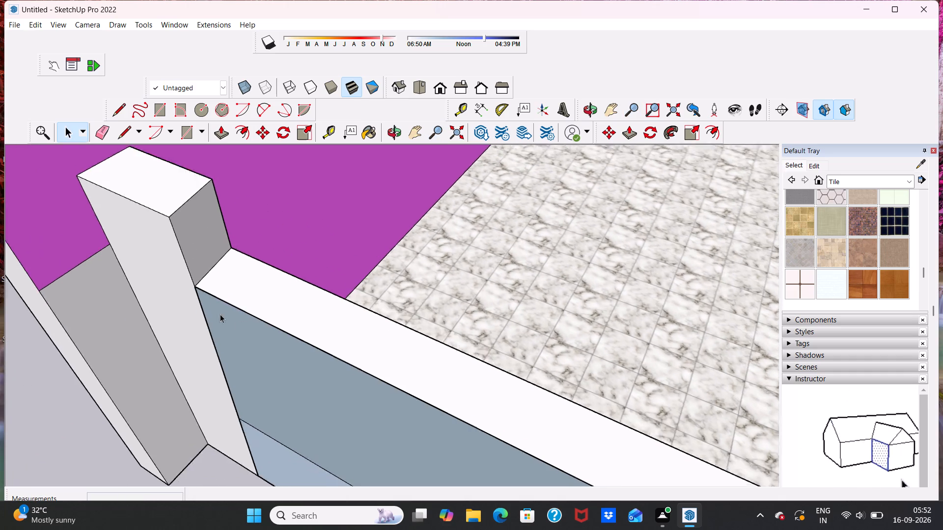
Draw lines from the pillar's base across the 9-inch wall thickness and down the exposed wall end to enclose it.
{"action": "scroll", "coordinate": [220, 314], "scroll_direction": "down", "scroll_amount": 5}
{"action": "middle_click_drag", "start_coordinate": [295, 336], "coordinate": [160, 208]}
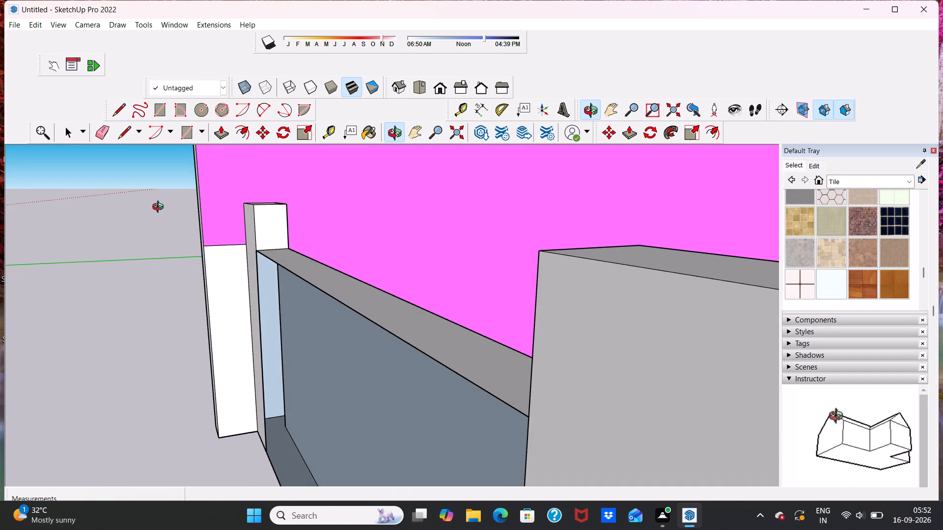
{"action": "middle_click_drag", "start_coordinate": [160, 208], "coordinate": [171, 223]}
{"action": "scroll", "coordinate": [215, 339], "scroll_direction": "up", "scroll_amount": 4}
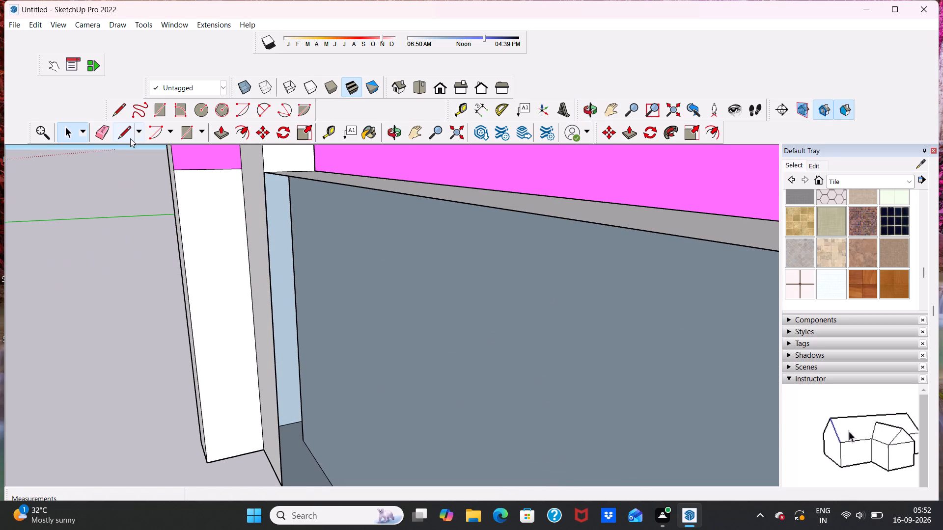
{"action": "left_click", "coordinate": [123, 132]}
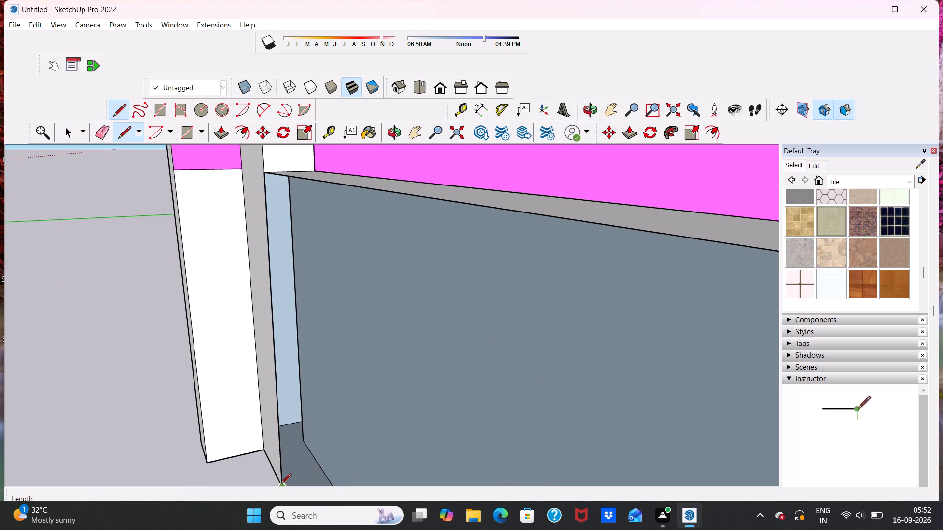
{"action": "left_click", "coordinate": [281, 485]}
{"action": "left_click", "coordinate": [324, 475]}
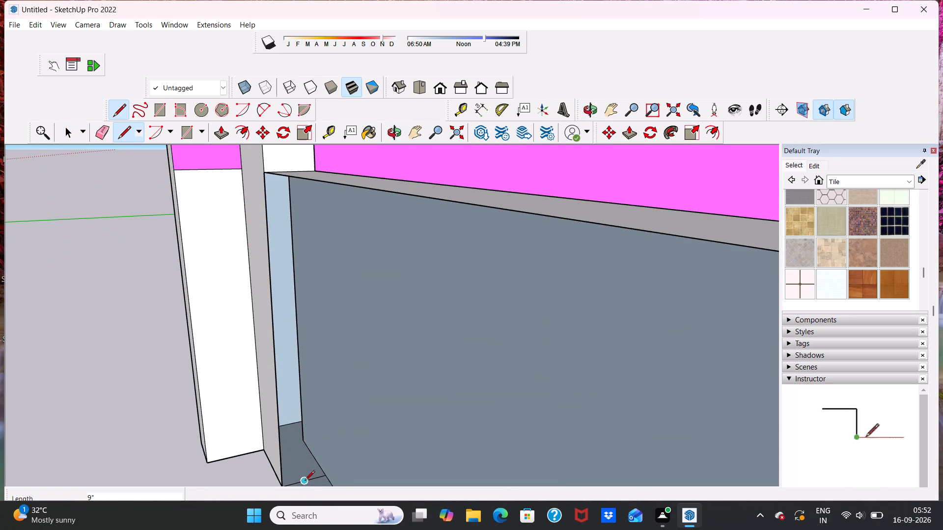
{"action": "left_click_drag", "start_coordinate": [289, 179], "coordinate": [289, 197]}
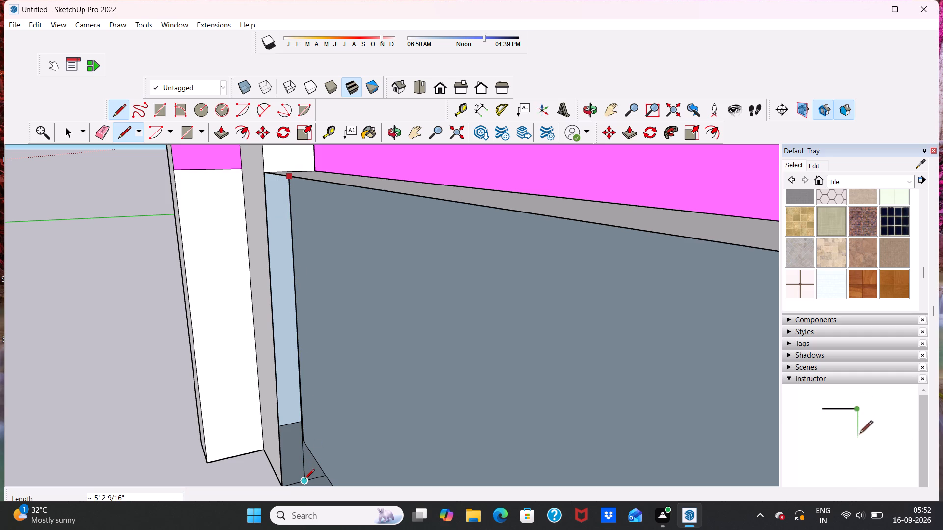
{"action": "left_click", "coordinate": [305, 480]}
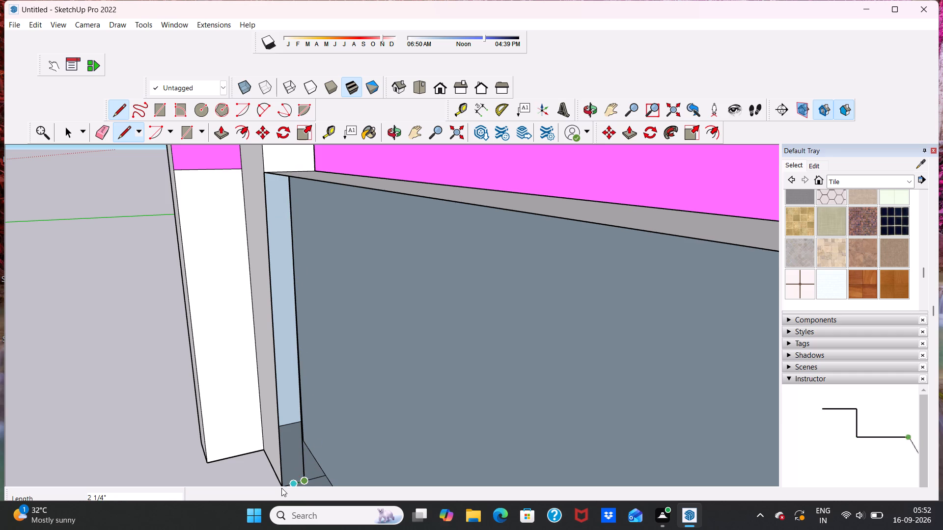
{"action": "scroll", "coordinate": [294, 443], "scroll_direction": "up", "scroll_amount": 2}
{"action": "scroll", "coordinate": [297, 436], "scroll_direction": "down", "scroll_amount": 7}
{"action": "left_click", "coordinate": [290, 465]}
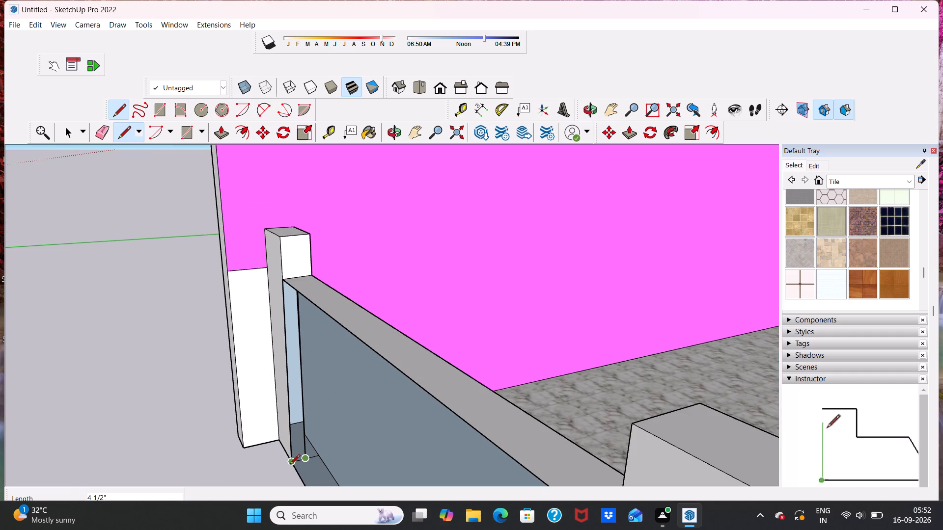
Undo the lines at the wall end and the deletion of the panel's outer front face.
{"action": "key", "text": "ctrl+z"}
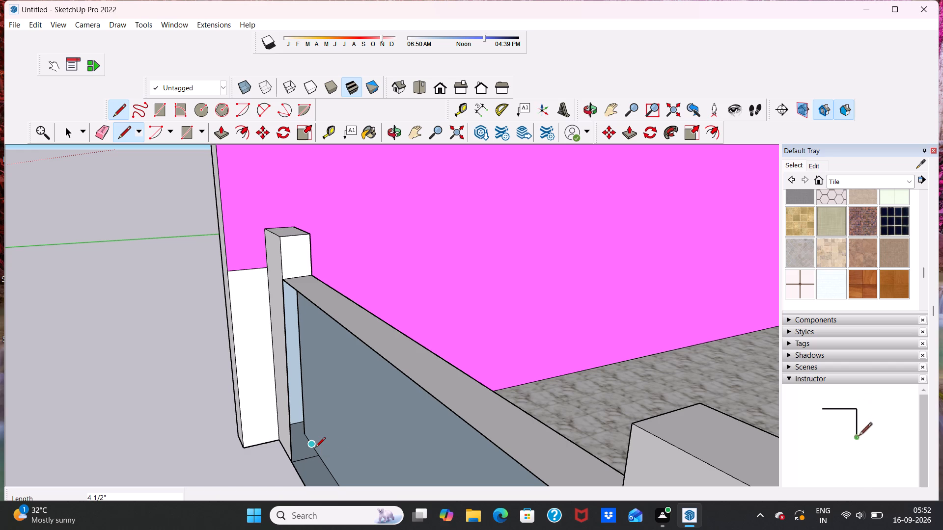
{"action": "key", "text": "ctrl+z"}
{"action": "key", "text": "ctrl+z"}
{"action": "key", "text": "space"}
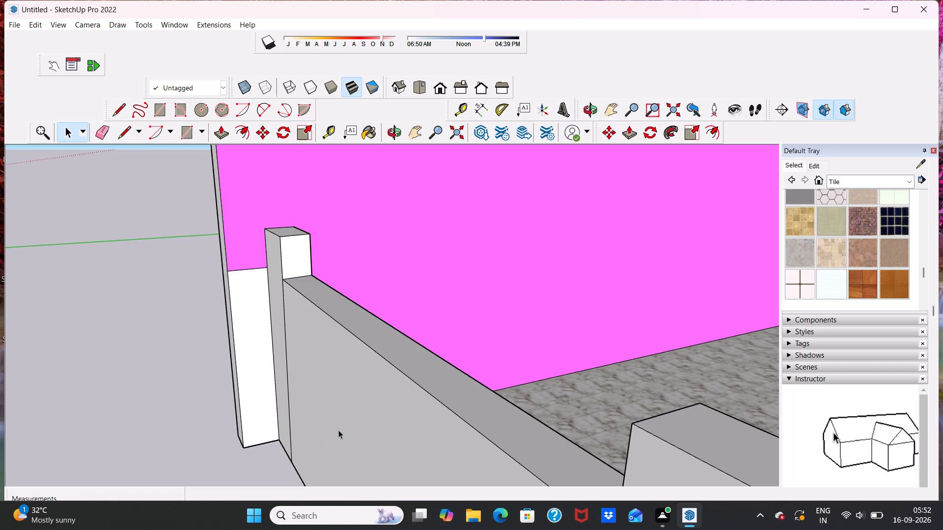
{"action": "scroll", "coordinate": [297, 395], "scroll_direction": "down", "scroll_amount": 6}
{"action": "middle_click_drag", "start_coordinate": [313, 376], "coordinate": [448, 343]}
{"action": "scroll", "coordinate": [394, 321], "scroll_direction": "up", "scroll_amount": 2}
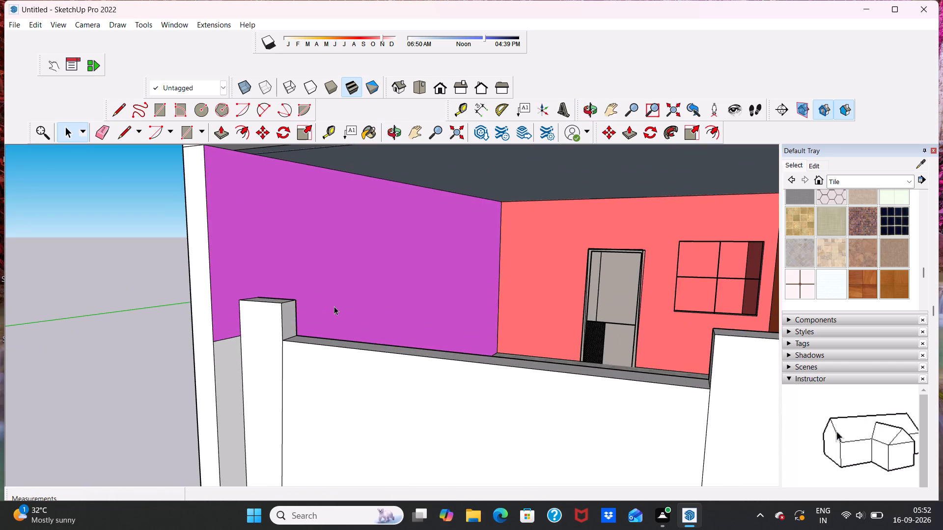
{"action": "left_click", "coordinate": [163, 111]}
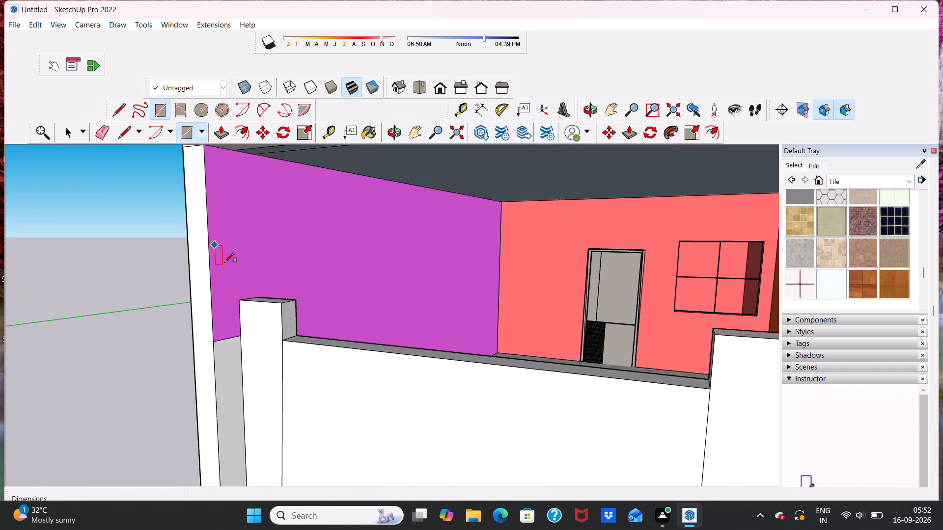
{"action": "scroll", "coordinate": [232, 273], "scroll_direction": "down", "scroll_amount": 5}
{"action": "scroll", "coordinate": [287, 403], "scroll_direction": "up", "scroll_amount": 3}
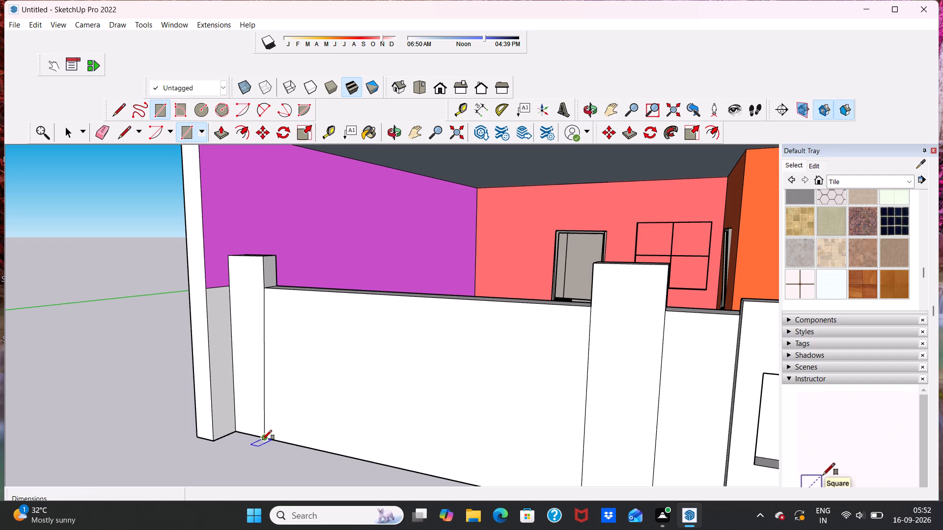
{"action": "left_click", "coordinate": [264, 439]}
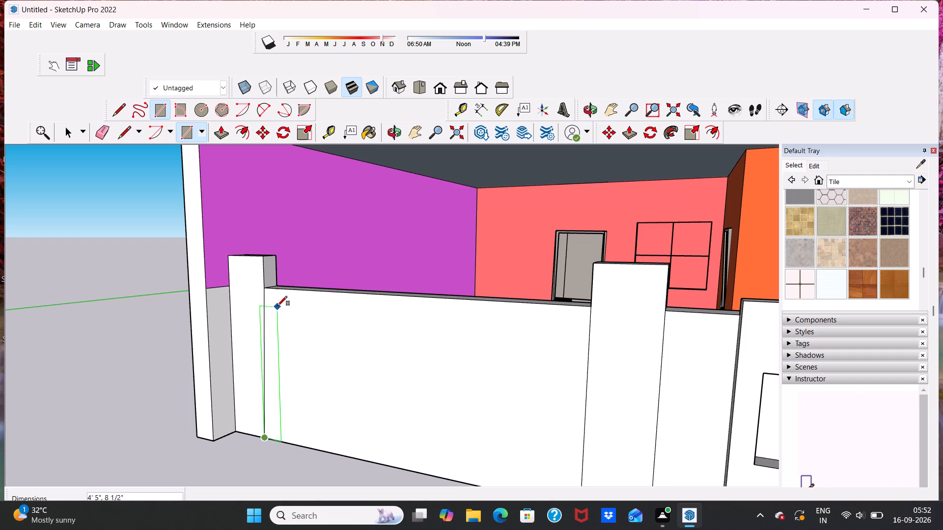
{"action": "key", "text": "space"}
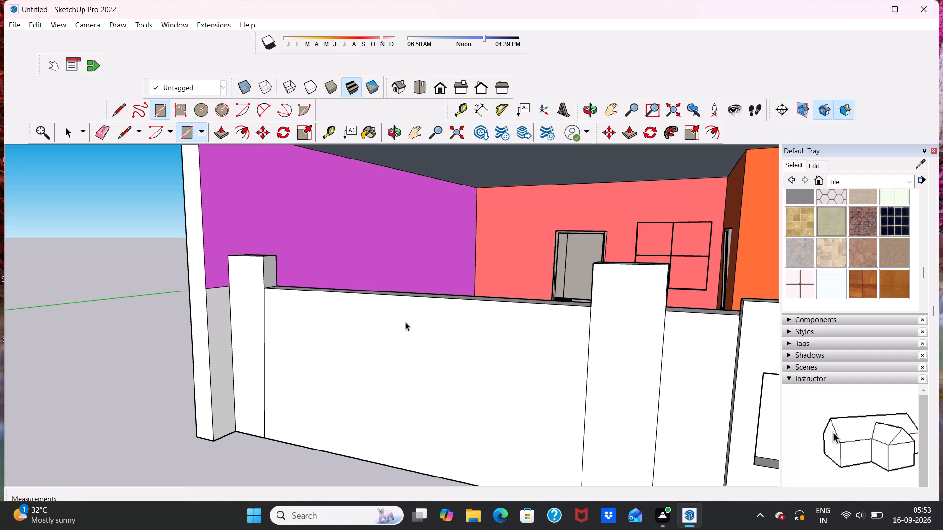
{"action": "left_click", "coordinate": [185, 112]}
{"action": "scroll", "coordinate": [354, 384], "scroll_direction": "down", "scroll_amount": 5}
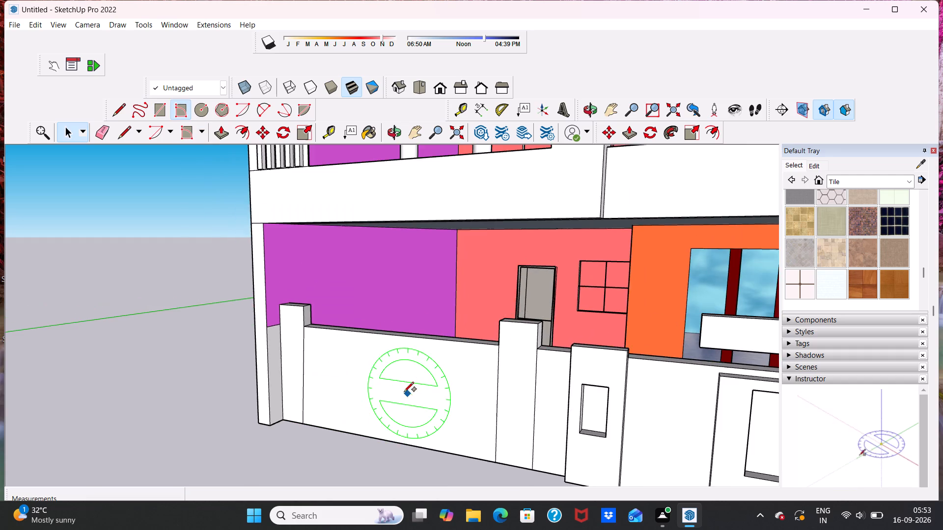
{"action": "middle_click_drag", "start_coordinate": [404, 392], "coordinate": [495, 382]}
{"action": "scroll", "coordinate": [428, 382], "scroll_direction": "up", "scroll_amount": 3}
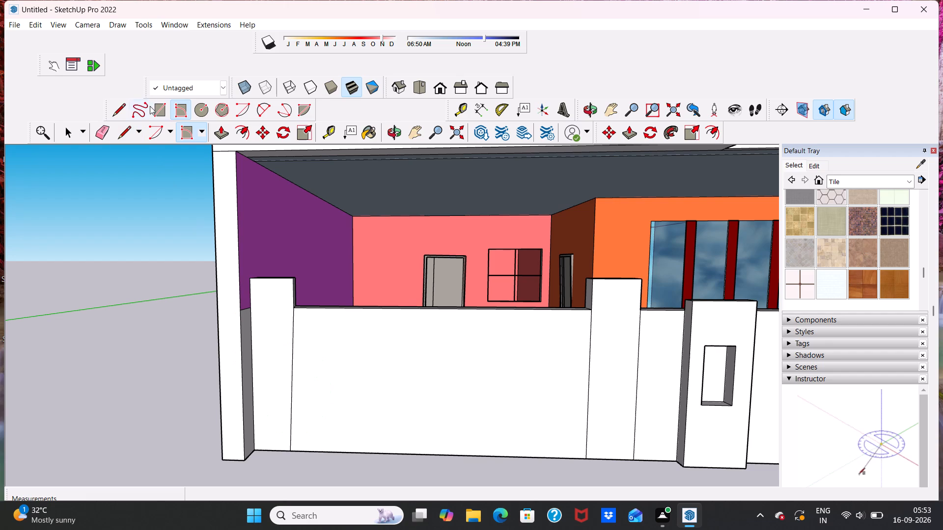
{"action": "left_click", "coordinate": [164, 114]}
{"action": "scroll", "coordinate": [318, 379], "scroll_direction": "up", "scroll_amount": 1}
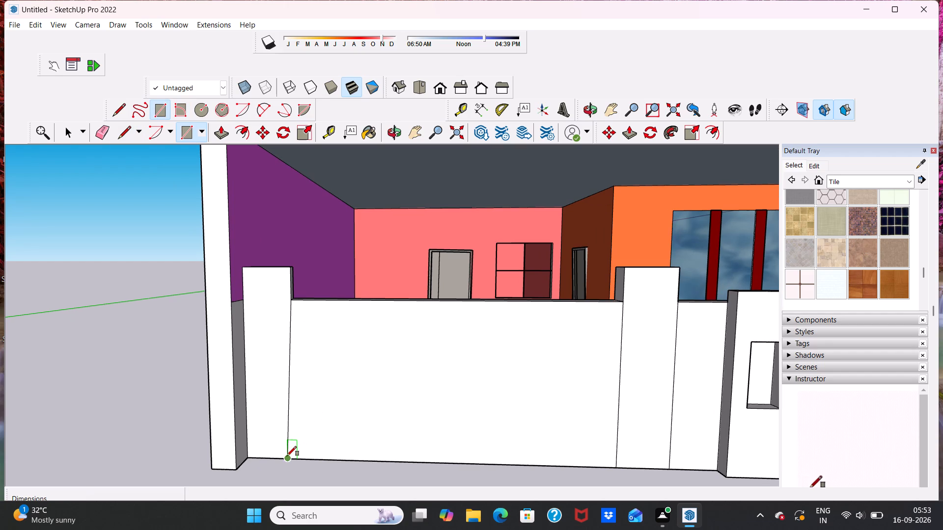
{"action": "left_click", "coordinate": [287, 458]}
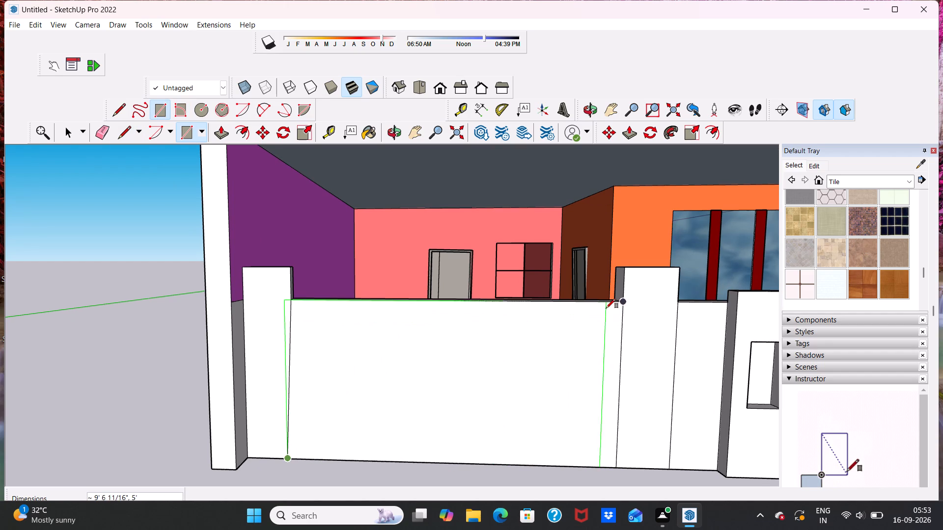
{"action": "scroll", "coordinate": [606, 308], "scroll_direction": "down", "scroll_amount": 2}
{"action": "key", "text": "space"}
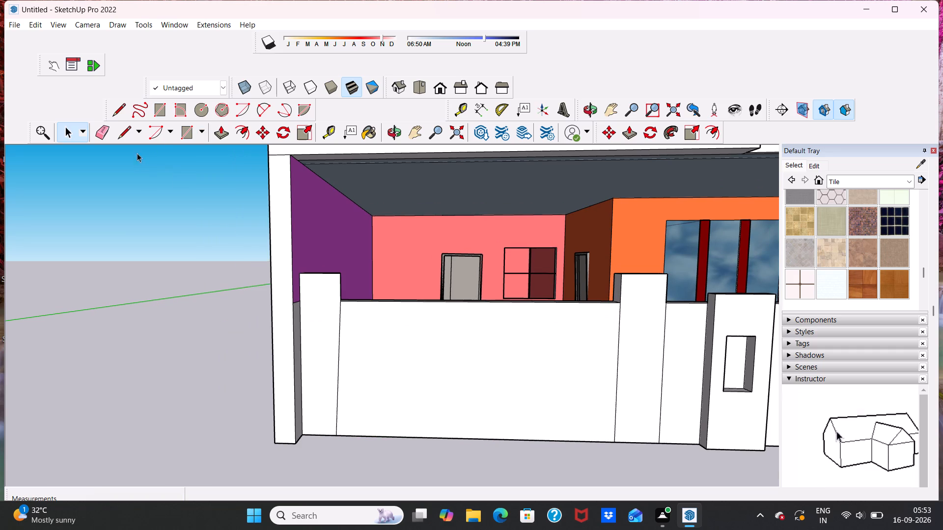
Draw a rectangle about 9' 10" by 5' over the front-wall panel between the two raised pillars.
{"action": "left_click", "coordinate": [164, 110]}
{"action": "scroll", "coordinate": [254, 161], "scroll_direction": "down", "scroll_amount": 7}
{"action": "scroll", "coordinate": [479, 272], "scroll_direction": "down", "scroll_amount": 1}
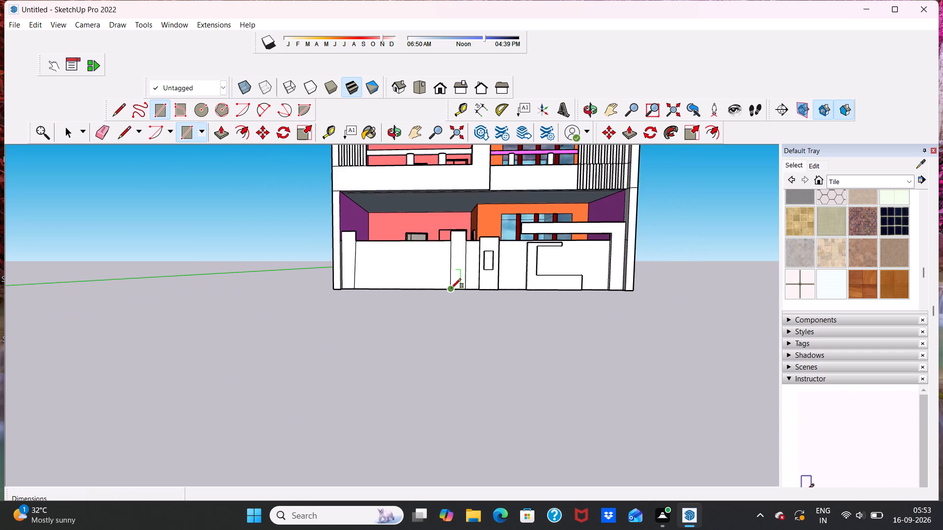
{"action": "scroll", "coordinate": [451, 288], "scroll_direction": "up", "scroll_amount": 9}
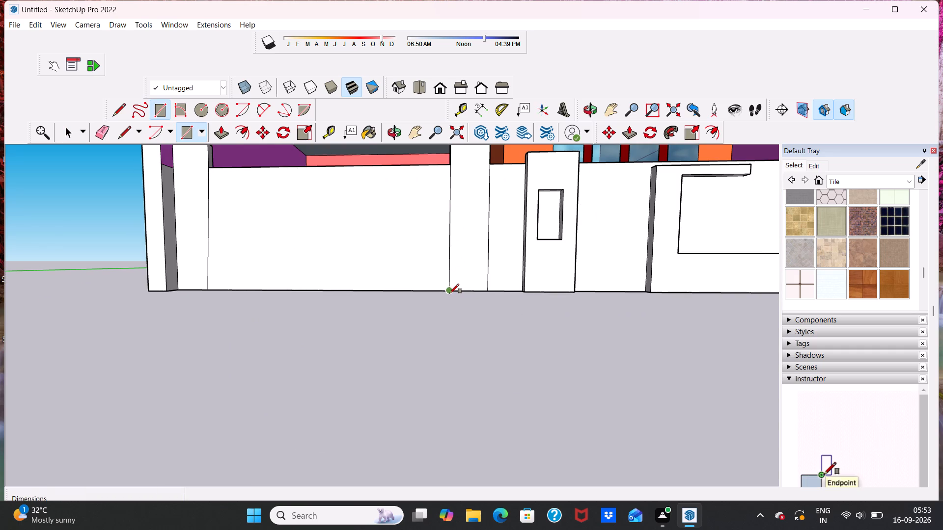
{"action": "left_click", "coordinate": [450, 292]}
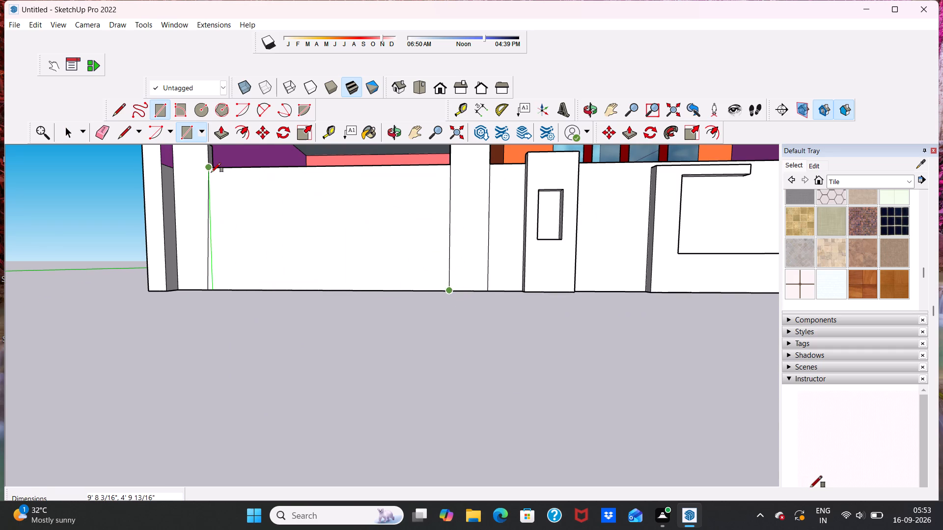
{"action": "left_click", "coordinate": [208, 171]}
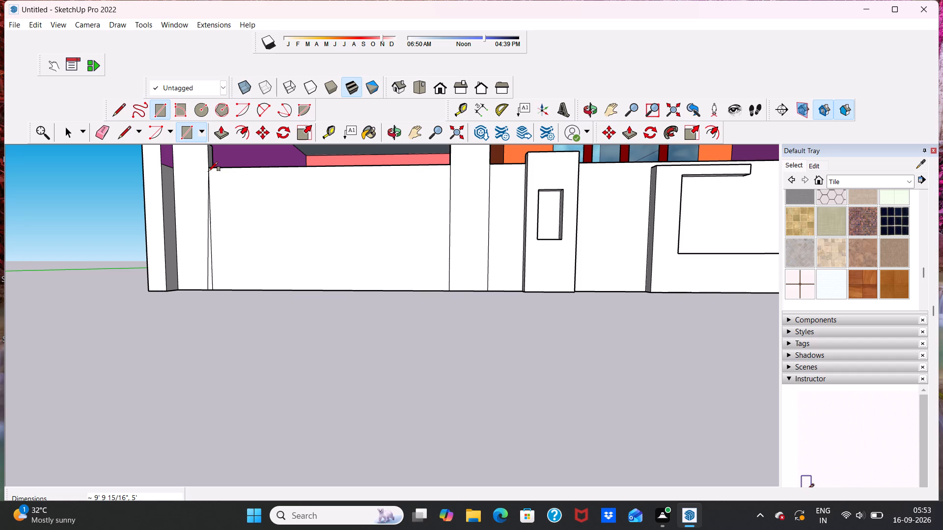
{"action": "key", "text": "space"}
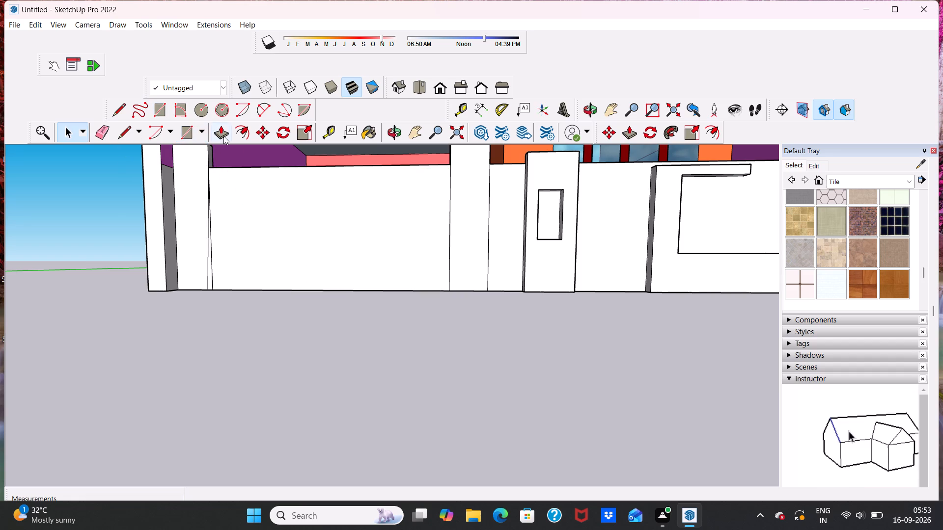
Push the rectangular front-wall panel between the raised pillars back 9" through the wall's thickness.
{"action": "middle_click_drag", "start_coordinate": [241, 156], "coordinate": [241, 249]}
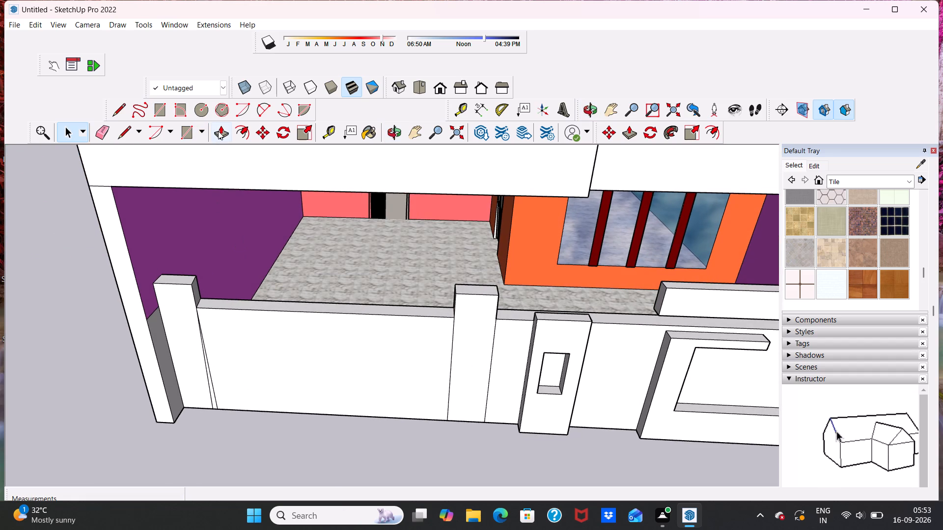
{"action": "left_click", "coordinate": [218, 131]}
{"action": "left_click_drag", "start_coordinate": [280, 380], "coordinate": [316, 304]}
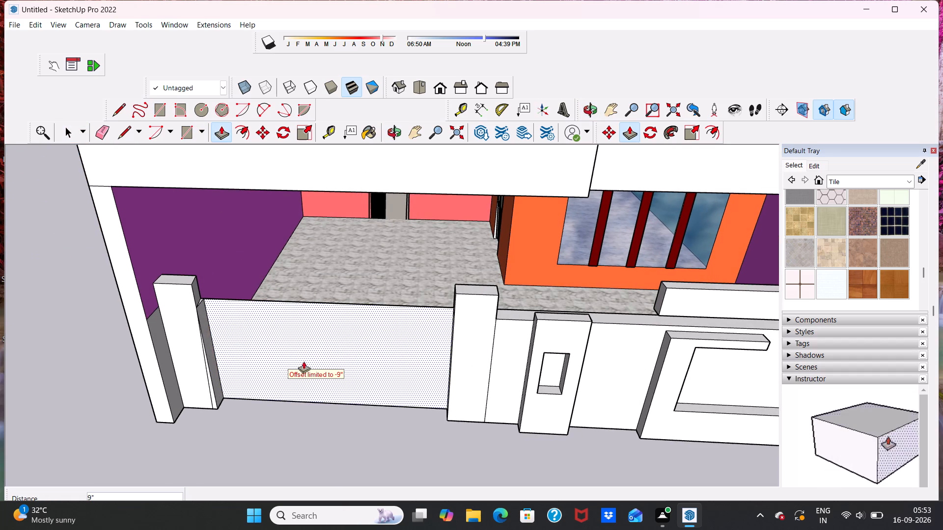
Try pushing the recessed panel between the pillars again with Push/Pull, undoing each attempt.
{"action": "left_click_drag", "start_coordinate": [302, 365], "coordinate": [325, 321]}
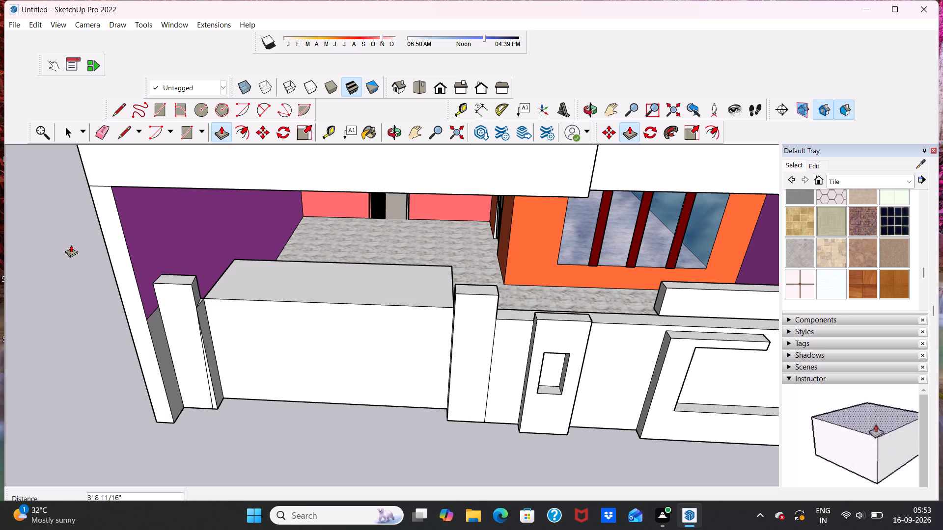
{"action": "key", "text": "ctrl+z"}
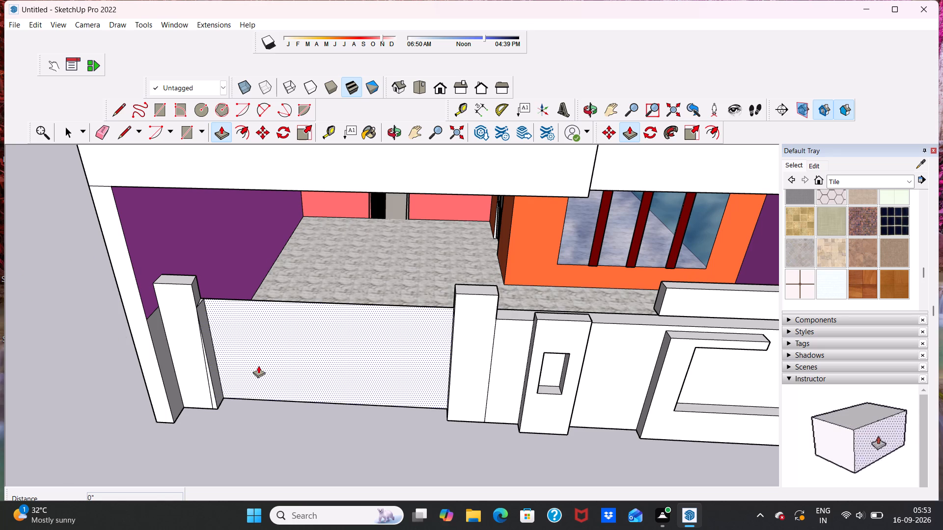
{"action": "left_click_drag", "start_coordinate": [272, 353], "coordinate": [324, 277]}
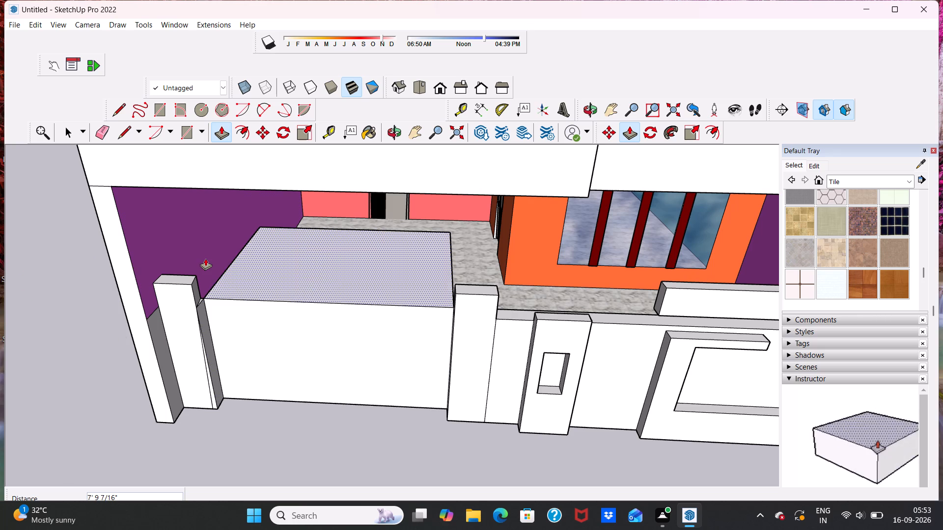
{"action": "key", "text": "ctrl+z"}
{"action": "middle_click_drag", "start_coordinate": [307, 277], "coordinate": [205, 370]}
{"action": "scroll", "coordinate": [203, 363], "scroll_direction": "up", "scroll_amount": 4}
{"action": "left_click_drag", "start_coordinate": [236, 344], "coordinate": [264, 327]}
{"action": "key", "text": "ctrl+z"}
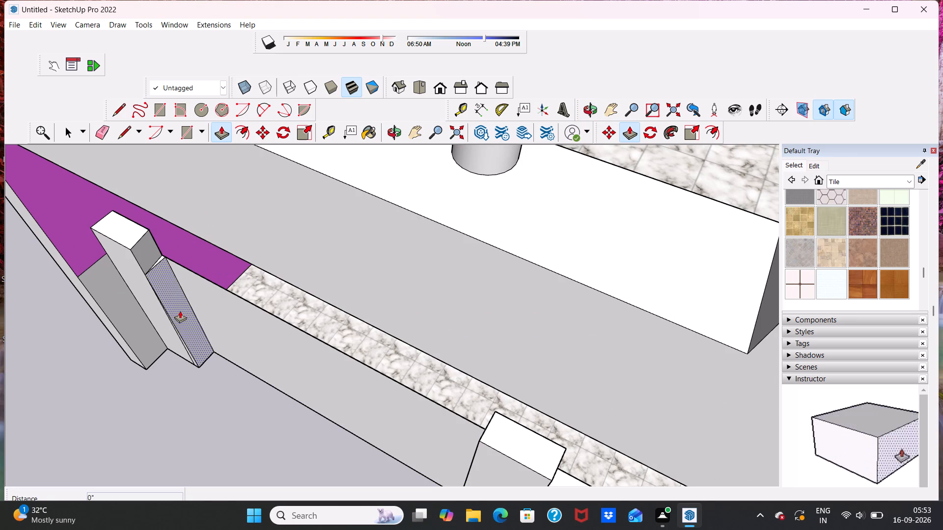
Delete the recessed panel face between the two raised pillars and erase its leftover top edge.
{"action": "key", "text": "space"}
{"action": "left_click", "coordinate": [228, 302]}
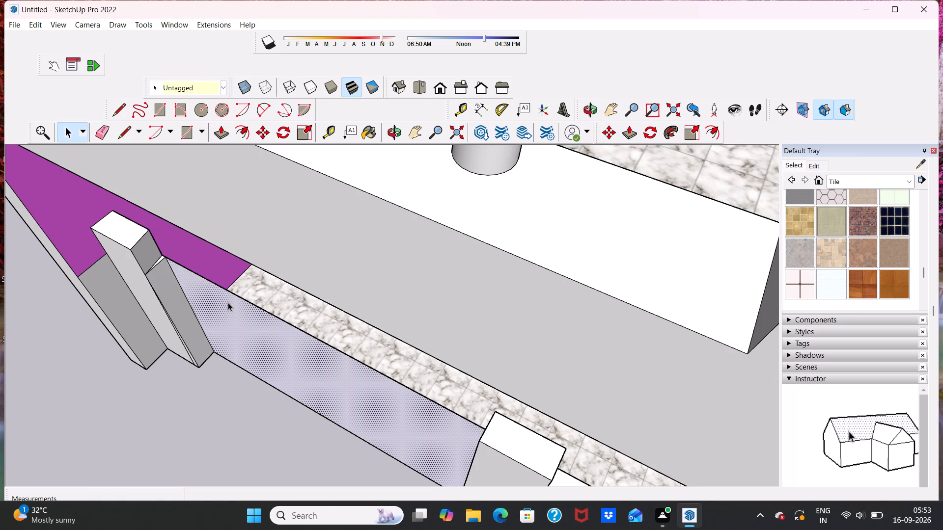
{"action": "key", "text": "Delete"}
{"action": "scroll", "coordinate": [220, 289], "scroll_direction": "down", "scroll_amount": 3}
{"action": "middle_click_drag", "start_coordinate": [216, 290], "coordinate": [265, 212]}
{"action": "scroll", "coordinate": [285, 197], "scroll_direction": "up", "scroll_amount": 1}
{"action": "left_click", "coordinate": [107, 134]}
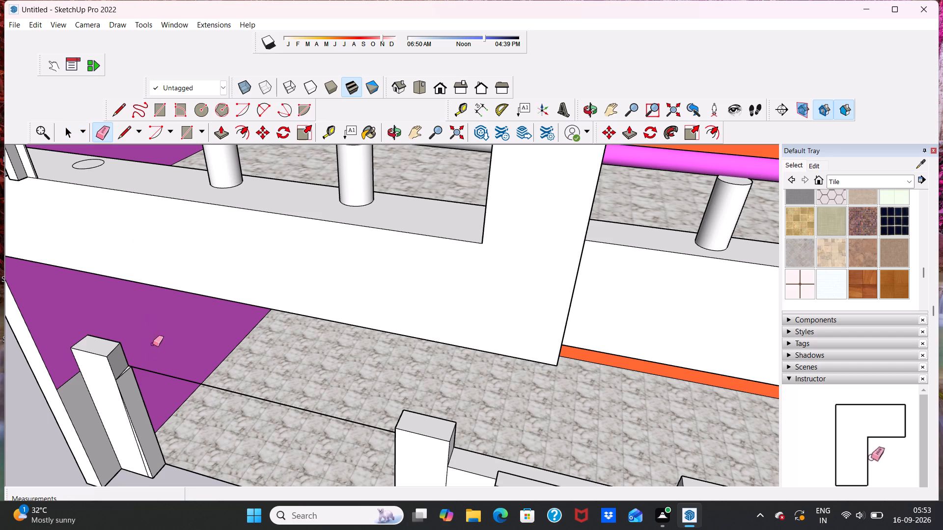
{"action": "left_click", "coordinate": [164, 375]}
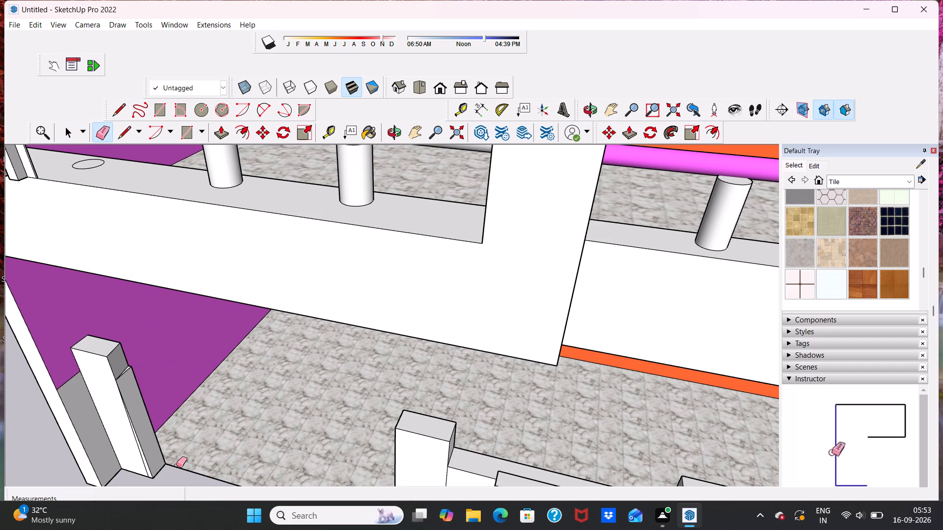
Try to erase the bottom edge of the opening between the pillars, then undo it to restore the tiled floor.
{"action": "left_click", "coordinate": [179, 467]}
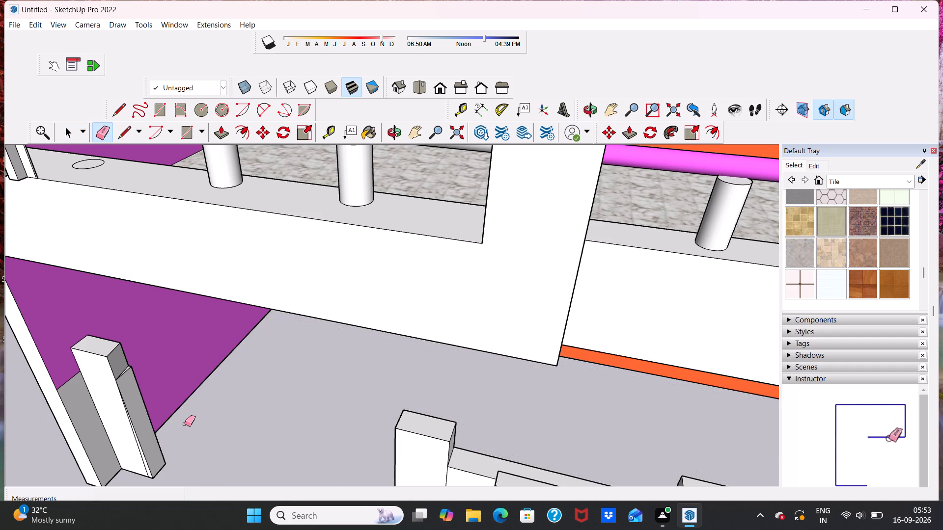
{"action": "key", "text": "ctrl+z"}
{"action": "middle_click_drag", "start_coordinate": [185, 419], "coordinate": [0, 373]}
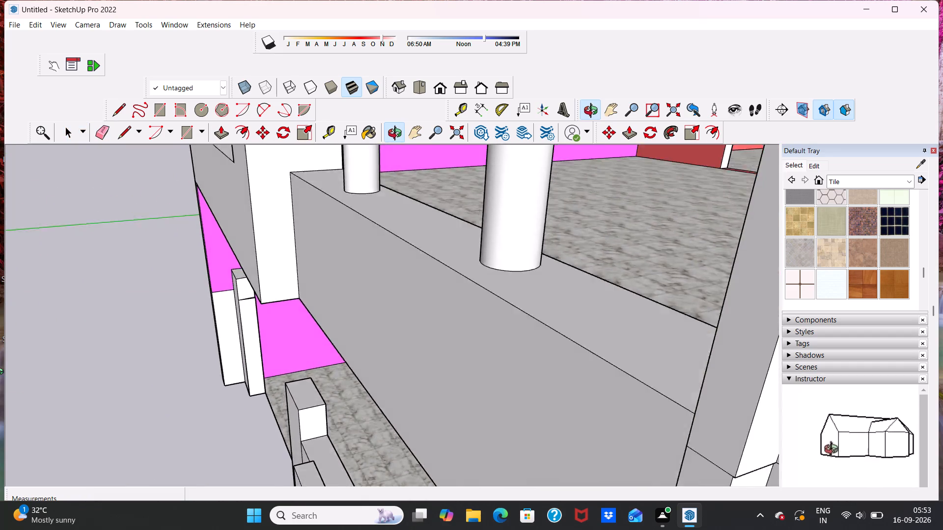
Push/Pull the small triangular face beside the raised pillar at the opening's outer end up to the pillar's top.
{"action": "middle_click_drag", "start_coordinate": [0, 373], "coordinate": [31, 358]}
{"action": "scroll", "coordinate": [236, 339], "scroll_direction": "down", "scroll_amount": 6}
{"action": "key", "text": "space"}
{"action": "middle_click_drag", "start_coordinate": [262, 353], "coordinate": [364, 376]}
{"action": "middle_click_drag", "start_coordinate": [203, 389], "coordinate": [163, 409]}
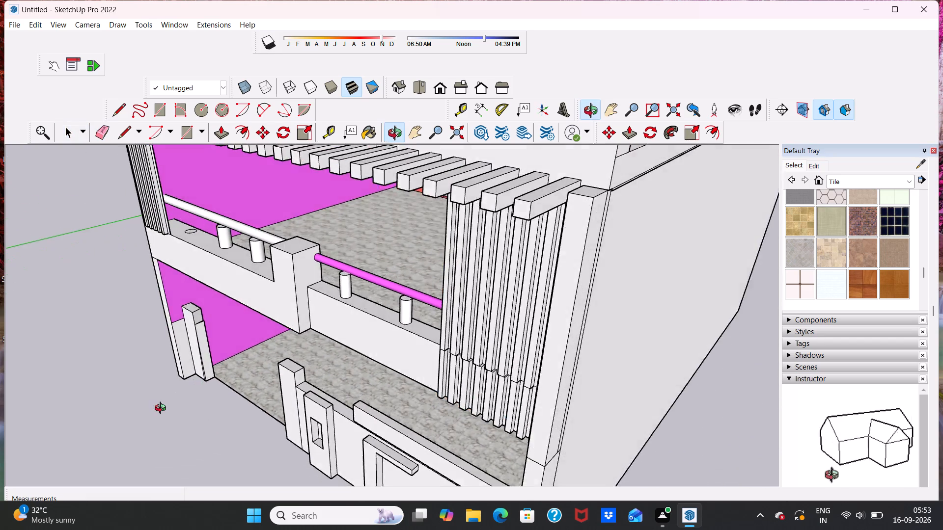
{"action": "middle_click_drag", "start_coordinate": [163, 409], "coordinate": [183, 397]}
{"action": "scroll", "coordinate": [181, 383], "scroll_direction": "up", "scroll_amount": 11}
{"action": "middle_click_drag", "start_coordinate": [217, 331], "coordinate": [196, 368]}
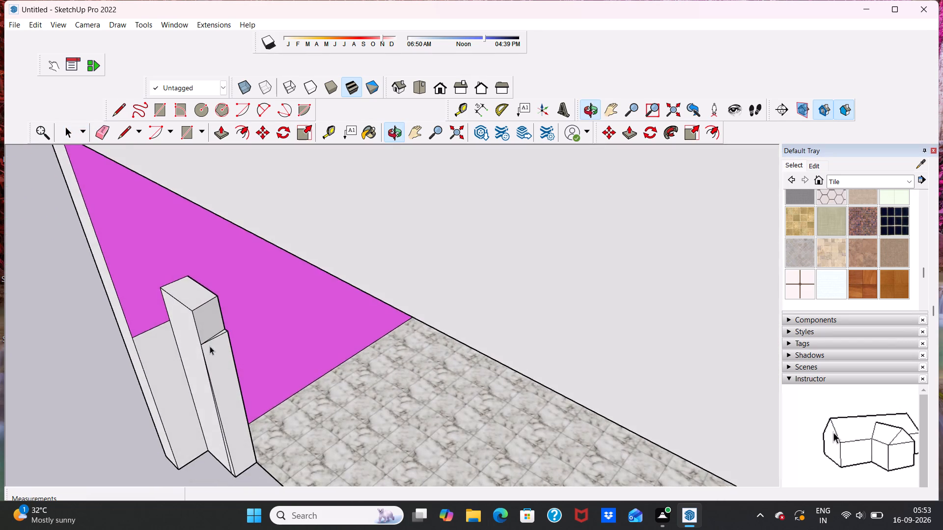
{"action": "scroll", "coordinate": [210, 345], "scroll_direction": "up", "scroll_amount": 17}
{"action": "middle_click_drag", "start_coordinate": [178, 328], "coordinate": [197, 288]}
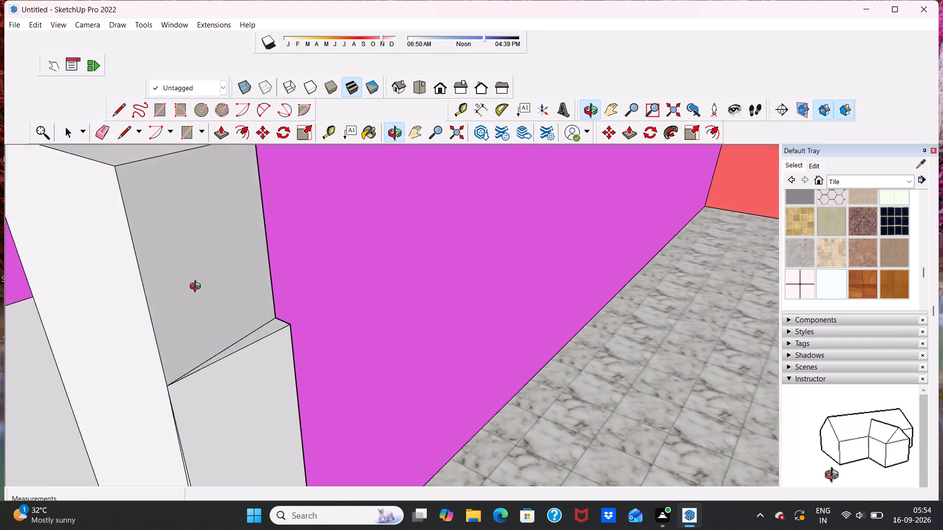
{"action": "middle_click_drag", "start_coordinate": [197, 288], "coordinate": [305, 318]}
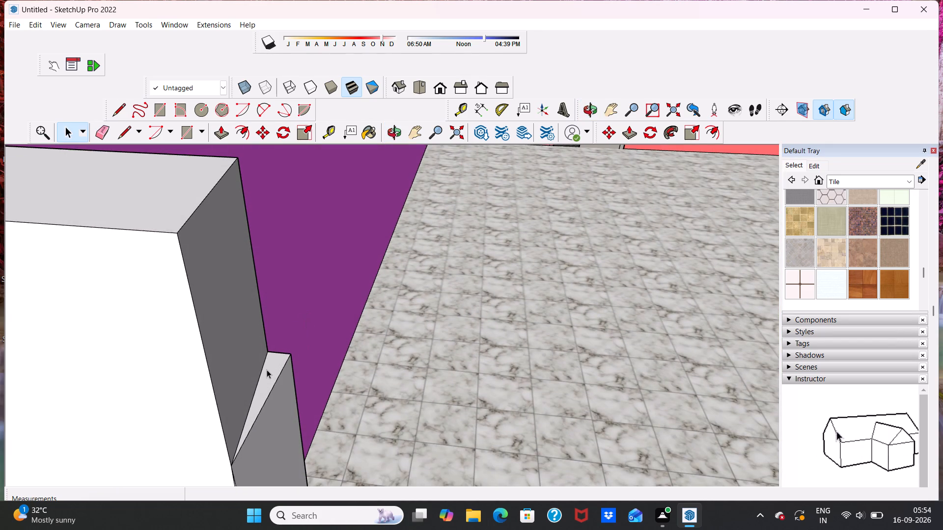
{"action": "left_click", "coordinate": [268, 370]}
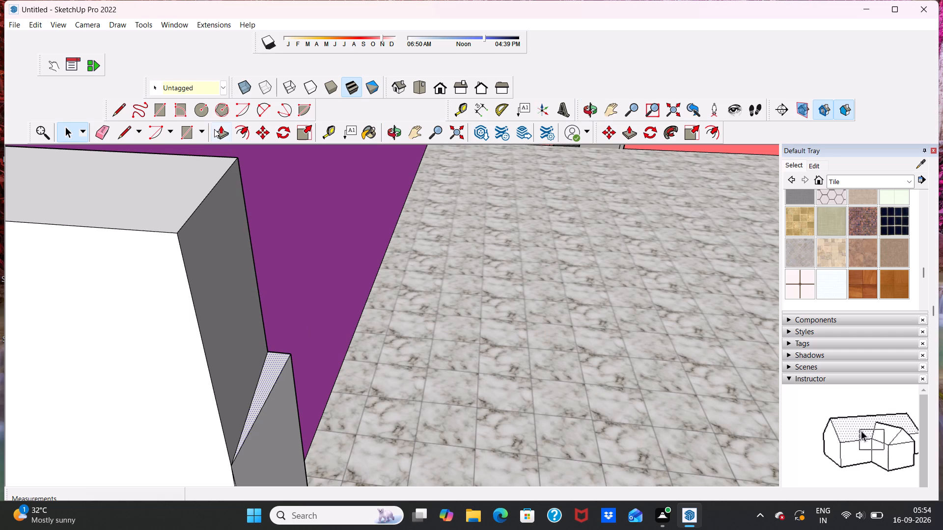
{"action": "left_click", "coordinate": [219, 130]}
{"action": "left_click_drag", "start_coordinate": [265, 388], "coordinate": [230, 331]}
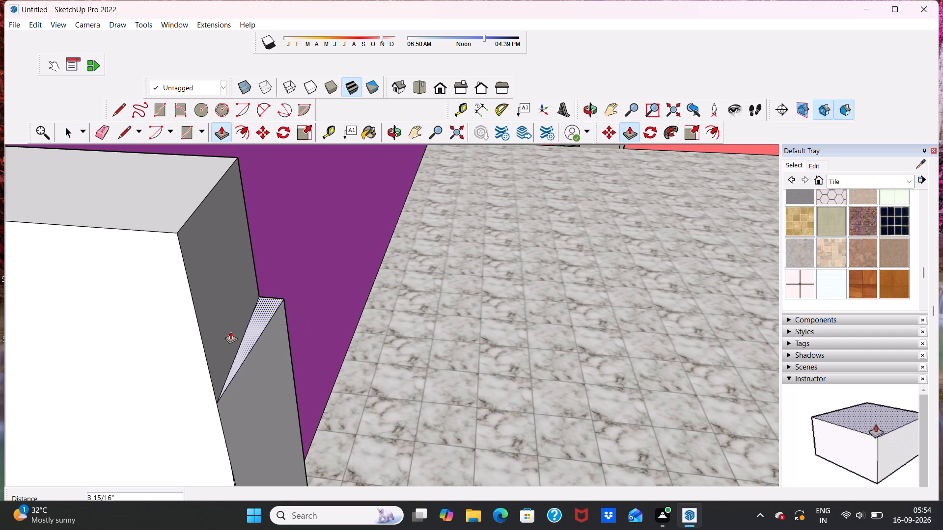
{"action": "left_click_drag", "start_coordinate": [230, 331], "coordinate": [159, 214]}
{"action": "scroll", "coordinate": [164, 248], "scroll_direction": "down", "scroll_amount": 5}
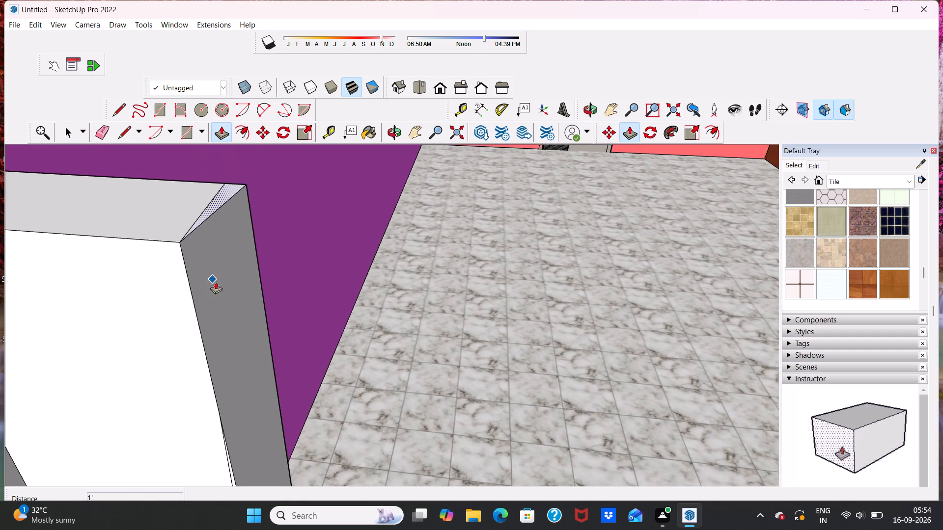
Erase the leftover vertical lines on the front face of the raised pillar at the opening's outer end.
{"action": "middle_click_drag", "start_coordinate": [216, 282], "coordinate": [356, 245]}
{"action": "scroll", "coordinate": [356, 244], "scroll_direction": "up", "scroll_amount": 1}
{"action": "scroll", "coordinate": [312, 229], "scroll_direction": "down", "scroll_amount": 5}
{"action": "key", "text": "space"}
{"action": "scroll", "coordinate": [297, 259], "scroll_direction": "down", "scroll_amount": 4}
{"action": "middle_click_drag", "start_coordinate": [318, 277], "coordinate": [308, 276]}
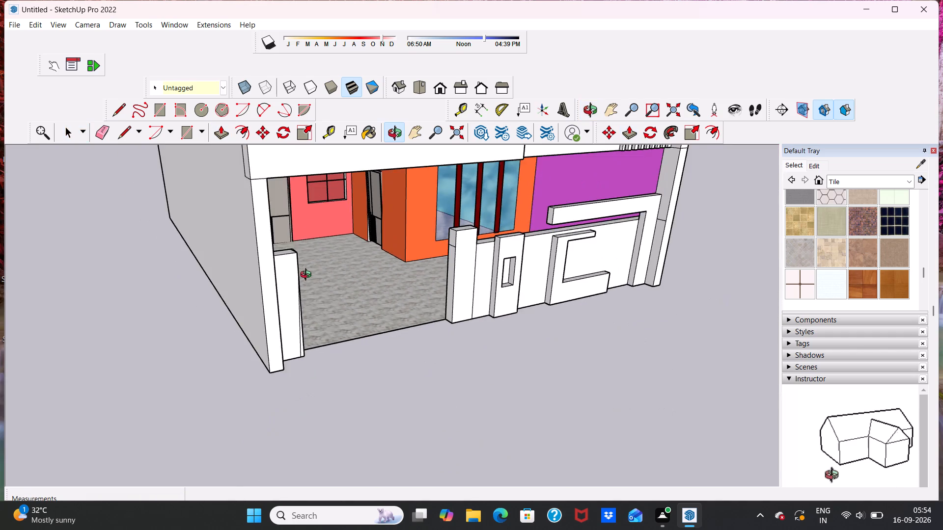
{"action": "middle_click_drag", "start_coordinate": [308, 276], "coordinate": [159, 274]}
{"action": "scroll", "coordinate": [182, 282], "scroll_direction": "up", "scroll_amount": 5}
{"action": "scroll", "coordinate": [223, 291], "scroll_direction": "up", "scroll_amount": 11}
{"action": "left_click", "coordinate": [101, 130]}
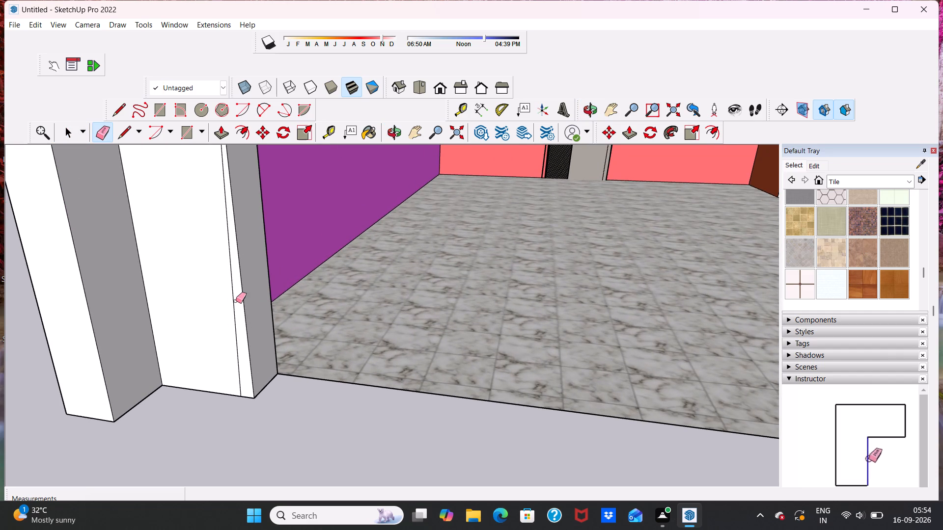
{"action": "left_click", "coordinate": [232, 303]}
{"action": "left_click", "coordinate": [232, 301]}
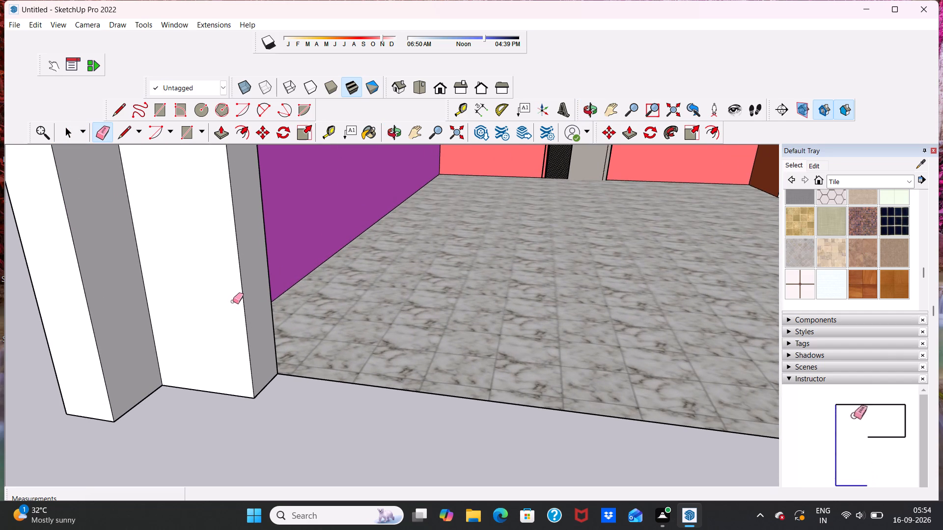
Erase the leftover diagonal edge on the top face of the same pillar.
{"action": "scroll", "coordinate": [233, 303], "scroll_direction": "down", "scroll_amount": 15}
{"action": "scroll", "coordinate": [225, 224], "scroll_direction": "up", "scroll_amount": 14}
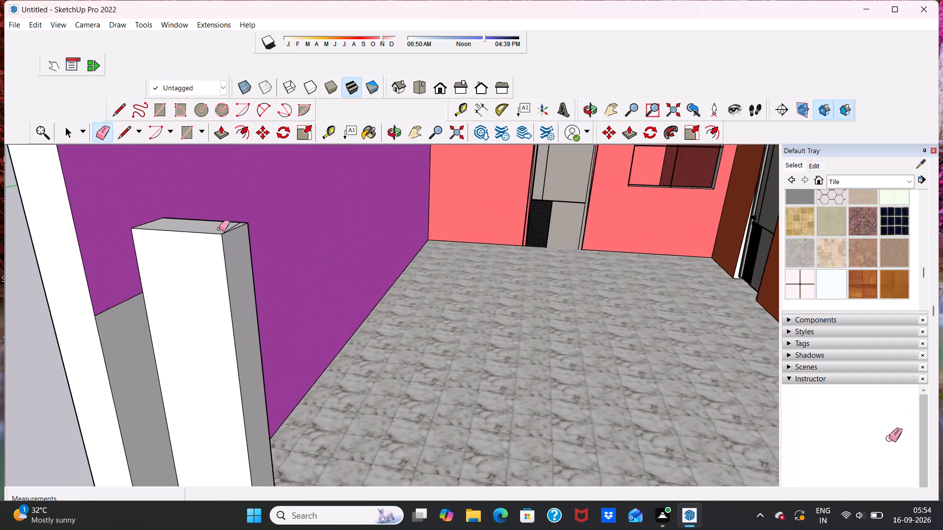
{"action": "scroll", "coordinate": [219, 229], "scroll_direction": "up", "scroll_amount": 4}
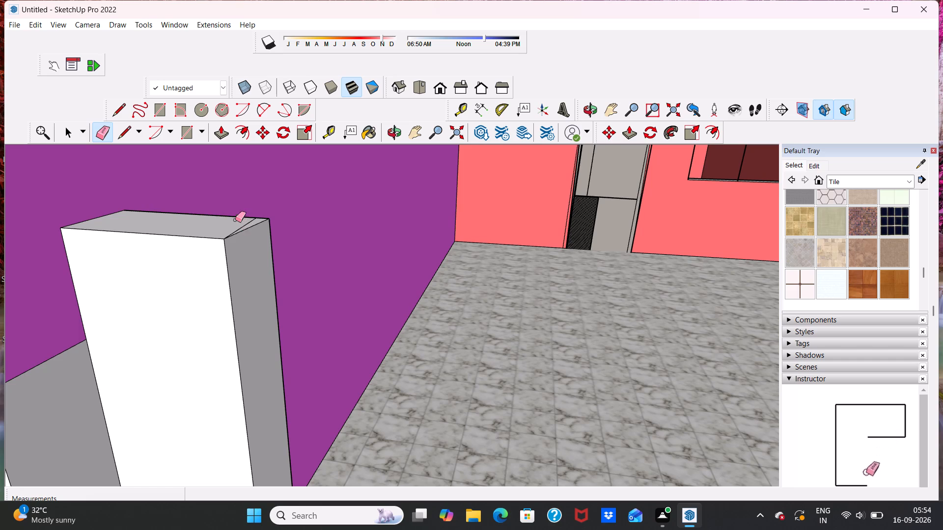
{"action": "scroll", "coordinate": [235, 220], "scroll_direction": "up", "scroll_amount": 9}
{"action": "left_click", "coordinate": [247, 228]}
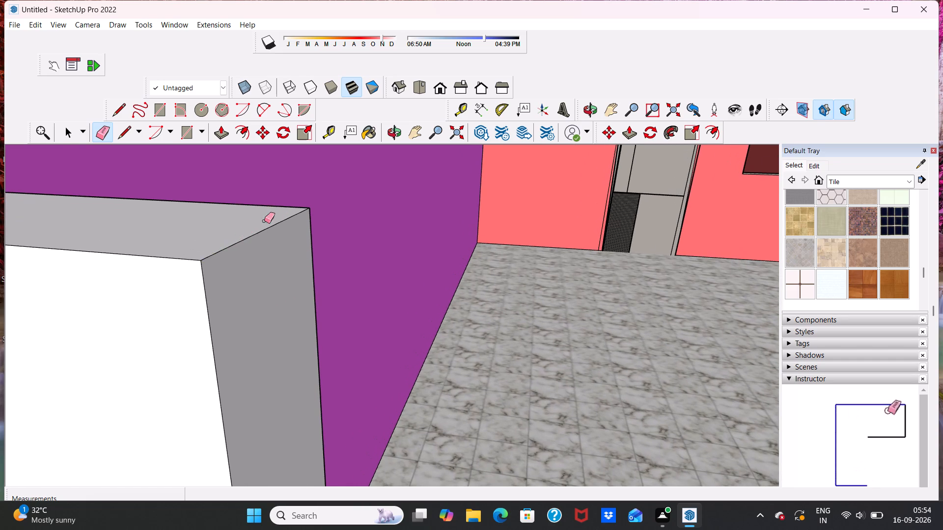
Examine the cleaned-up pillar, the opening, the ground-floor interior and the whole front elevation from several angles.
{"action": "scroll", "coordinate": [278, 220], "scroll_direction": "down", "scroll_amount": 5}
{"action": "middle_click_drag", "start_coordinate": [286, 228], "coordinate": [388, 236]}
{"action": "scroll", "coordinate": [356, 222], "scroll_direction": "down", "scroll_amount": 5}
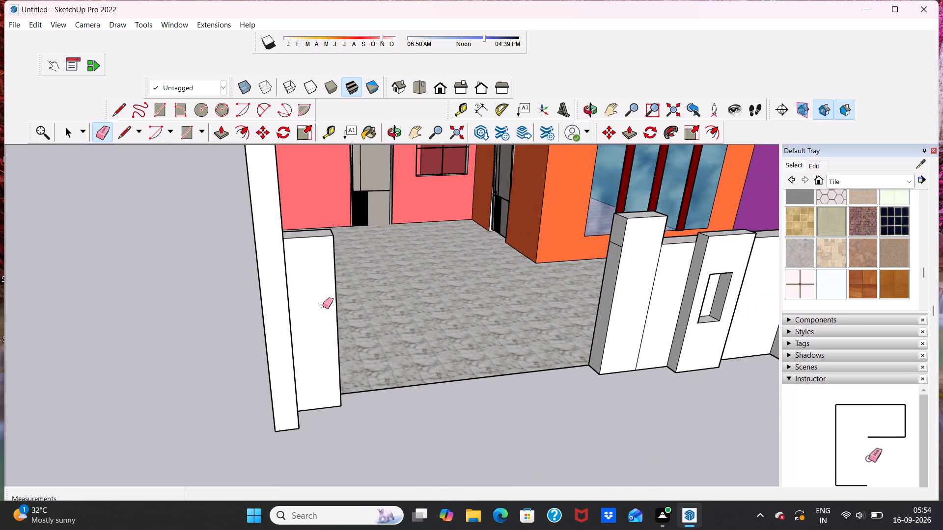
{"action": "middle_click_drag", "start_coordinate": [324, 306], "coordinate": [115, 398]}
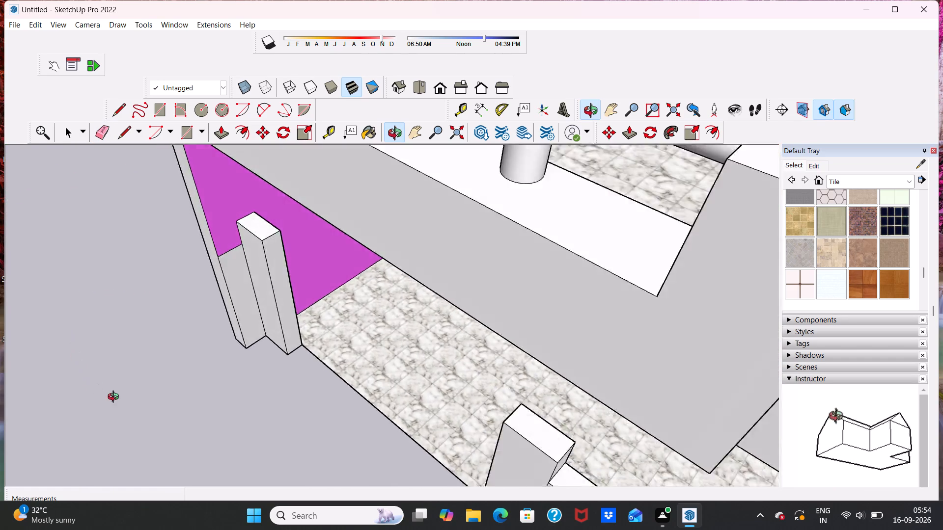
{"action": "middle_click_drag", "start_coordinate": [115, 398], "coordinate": [235, 336]}
{"action": "key", "text": "space"}
{"action": "scroll", "coordinate": [261, 316], "scroll_direction": "down", "scroll_amount": 6}
{"action": "middle_click_drag", "start_coordinate": [226, 340], "coordinate": [232, 337]}
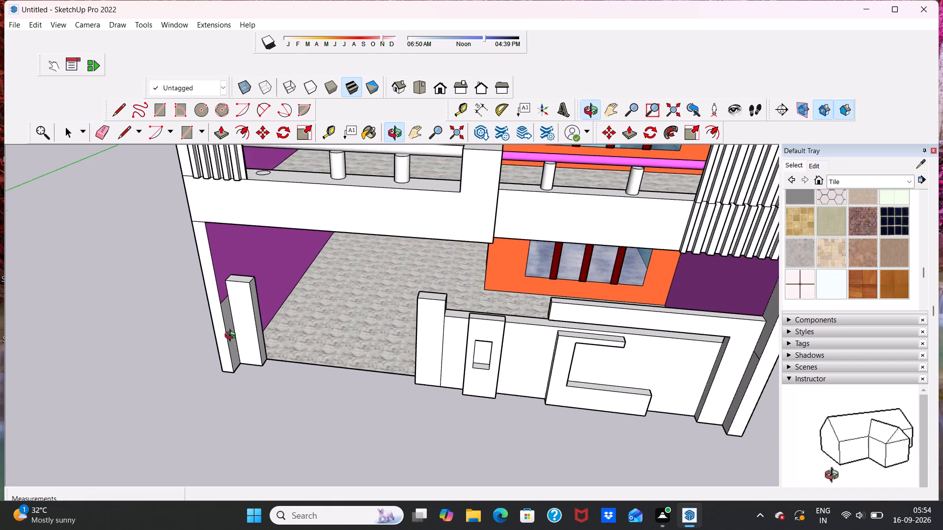
{"action": "middle_click_drag", "start_coordinate": [232, 337], "coordinate": [341, 237]}
{"action": "scroll", "coordinate": [308, 248], "scroll_direction": "down", "scroll_amount": 8}
{"action": "middle_click_drag", "start_coordinate": [328, 287], "coordinate": [296, 324]}
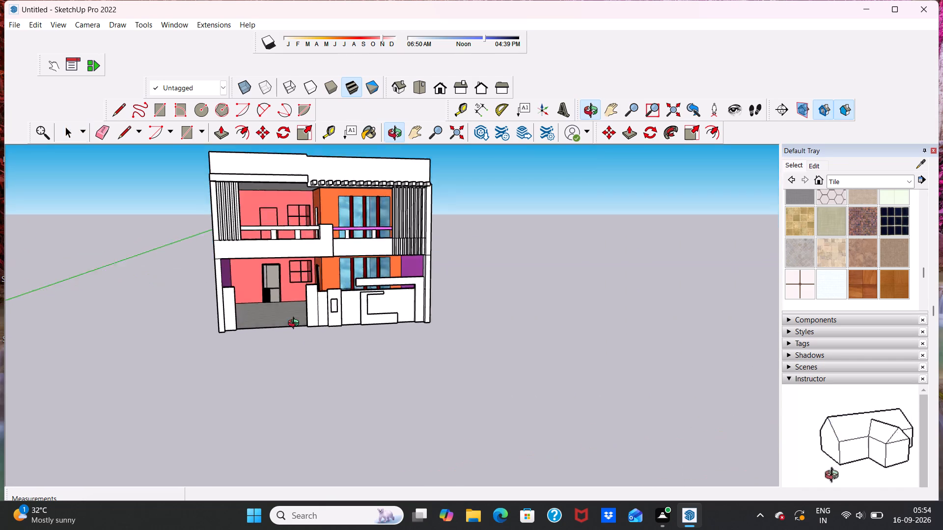
{"action": "middle_click_drag", "start_coordinate": [296, 324], "coordinate": [261, 352]}
{"action": "scroll", "coordinate": [269, 344], "scroll_direction": "up", "scroll_amount": 4}
{"action": "middle_click_drag", "start_coordinate": [256, 300], "coordinate": [272, 240]}
{"action": "scroll", "coordinate": [272, 240], "scroll_direction": "up", "scroll_amount": 4}
{"action": "scroll", "coordinate": [301, 268], "scroll_direction": "up", "scroll_amount": 14}
{"action": "scroll", "coordinate": [306, 285], "scroll_direction": "down", "scroll_amount": 3}
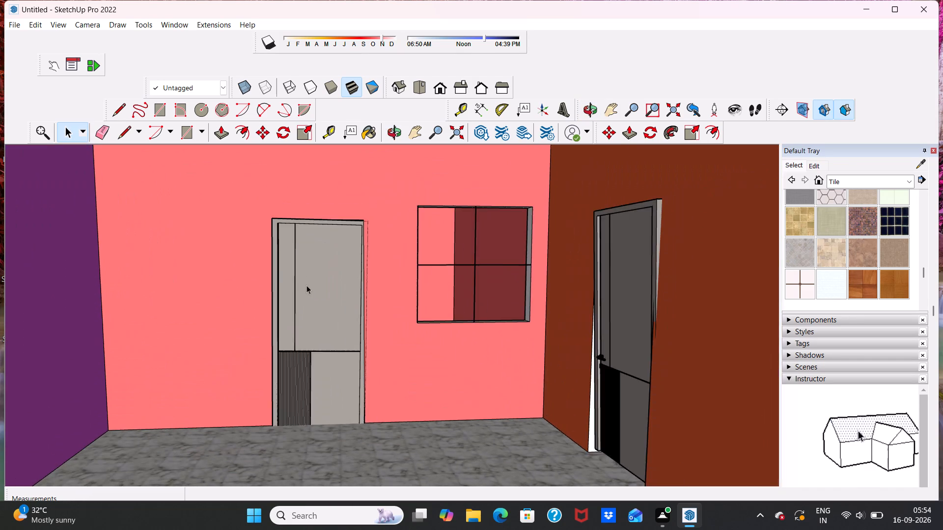
{"action": "scroll", "coordinate": [306, 285], "scroll_direction": "down", "scroll_amount": 12}
{"action": "middle_click_drag", "start_coordinate": [305, 275], "coordinate": [284, 343]}
{"action": "scroll", "coordinate": [284, 342], "scroll_direction": "down", "scroll_amount": 1}
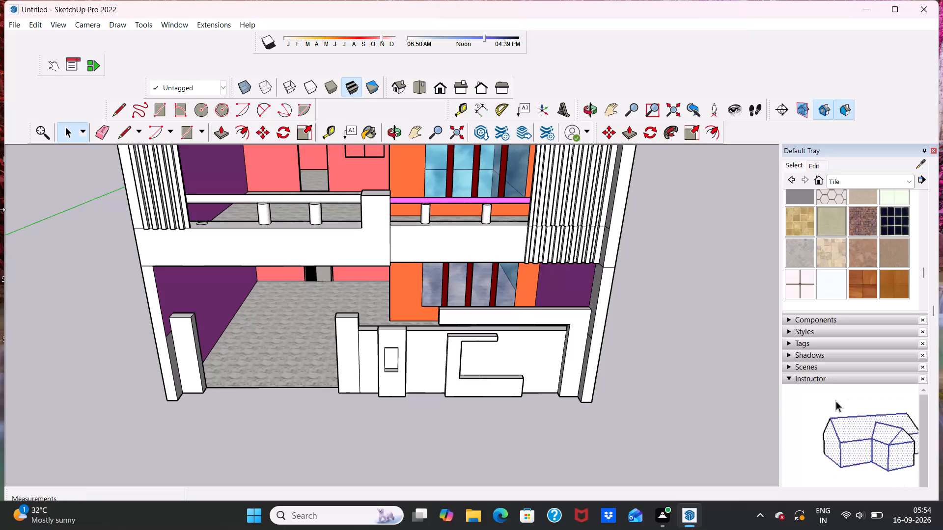
{"action": "scroll", "coordinate": [0, 218], "scroll_direction": "up", "scroll_amount": 1}
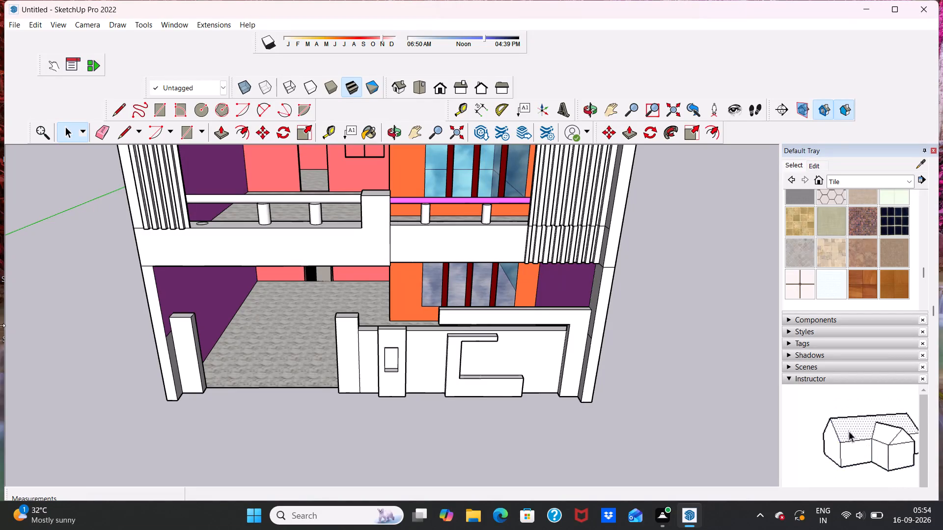
{"action": "scroll", "coordinate": [0, 200], "scroll_direction": "down", "scroll_amount": 3}
{"action": "scroll", "coordinate": [91, 338], "scroll_direction": "down", "scroll_amount": 5}
{"action": "middle_click_drag", "start_coordinate": [362, 214], "coordinate": [392, 143]}
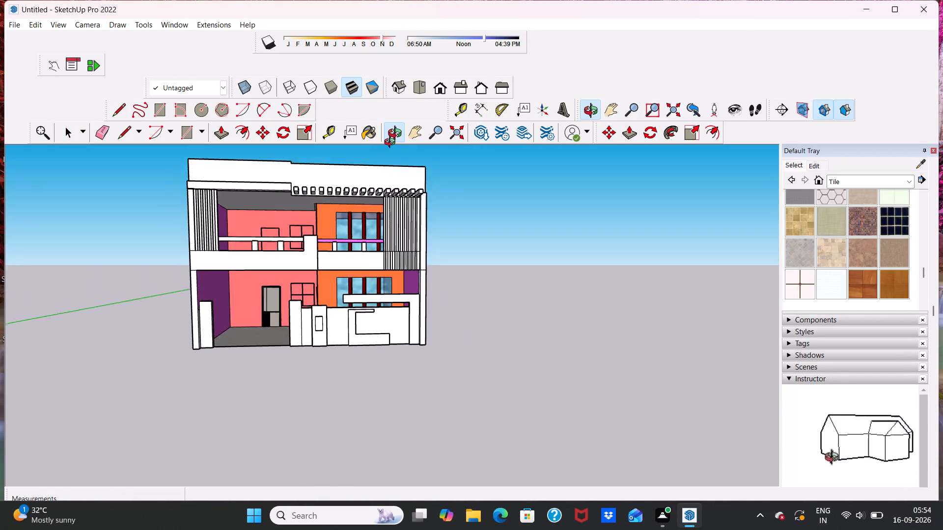
{"action": "middle_click_drag", "start_coordinate": [392, 143], "coordinate": [388, 143]}
{"action": "scroll", "coordinate": [393, 185], "scroll_direction": "up", "scroll_amount": 5}
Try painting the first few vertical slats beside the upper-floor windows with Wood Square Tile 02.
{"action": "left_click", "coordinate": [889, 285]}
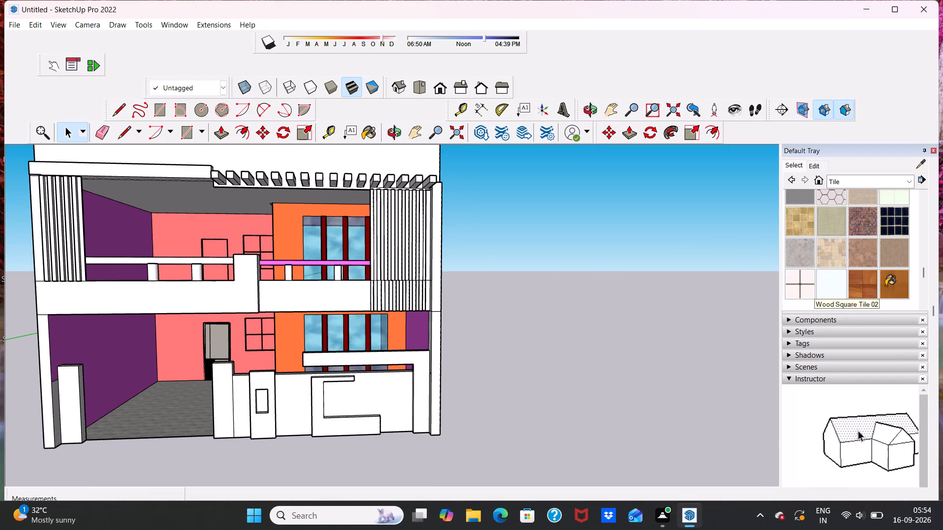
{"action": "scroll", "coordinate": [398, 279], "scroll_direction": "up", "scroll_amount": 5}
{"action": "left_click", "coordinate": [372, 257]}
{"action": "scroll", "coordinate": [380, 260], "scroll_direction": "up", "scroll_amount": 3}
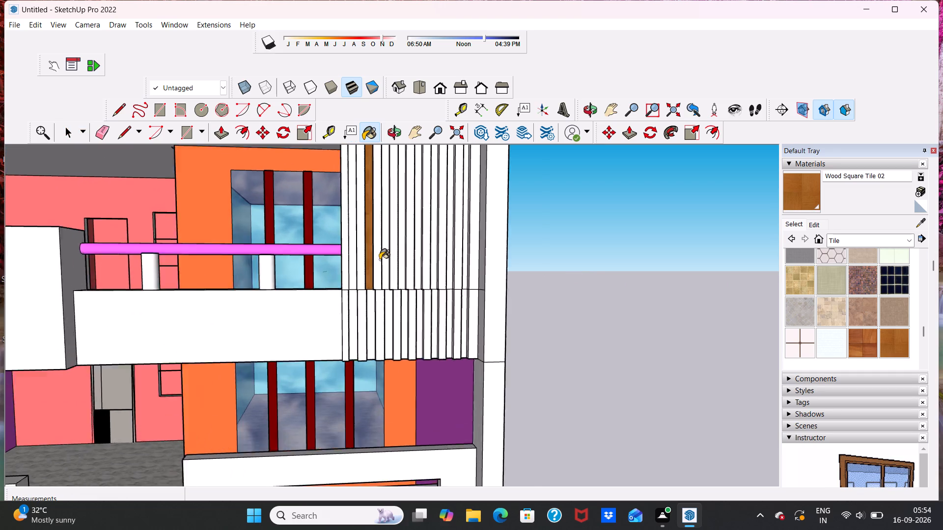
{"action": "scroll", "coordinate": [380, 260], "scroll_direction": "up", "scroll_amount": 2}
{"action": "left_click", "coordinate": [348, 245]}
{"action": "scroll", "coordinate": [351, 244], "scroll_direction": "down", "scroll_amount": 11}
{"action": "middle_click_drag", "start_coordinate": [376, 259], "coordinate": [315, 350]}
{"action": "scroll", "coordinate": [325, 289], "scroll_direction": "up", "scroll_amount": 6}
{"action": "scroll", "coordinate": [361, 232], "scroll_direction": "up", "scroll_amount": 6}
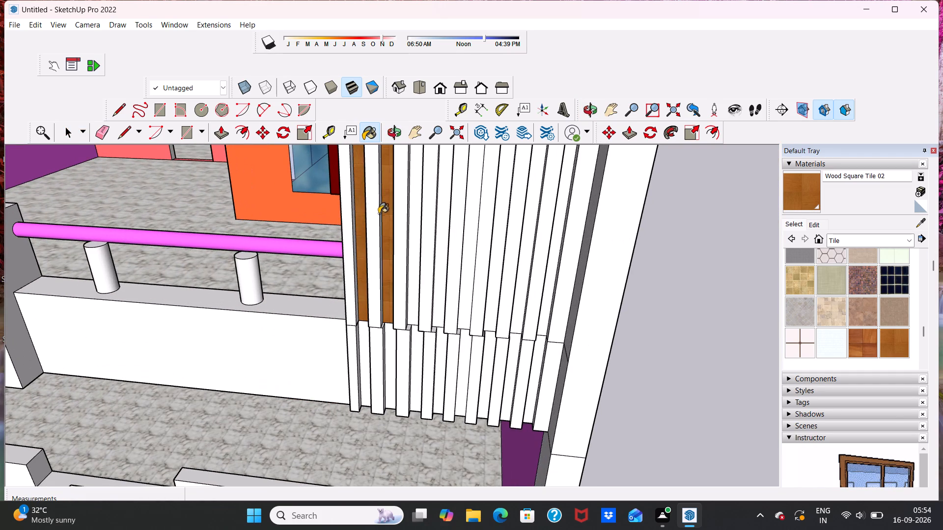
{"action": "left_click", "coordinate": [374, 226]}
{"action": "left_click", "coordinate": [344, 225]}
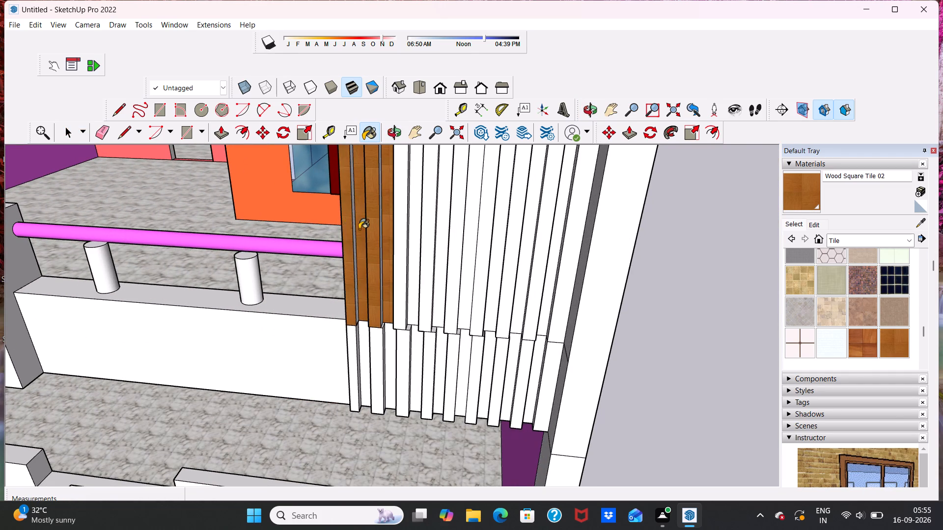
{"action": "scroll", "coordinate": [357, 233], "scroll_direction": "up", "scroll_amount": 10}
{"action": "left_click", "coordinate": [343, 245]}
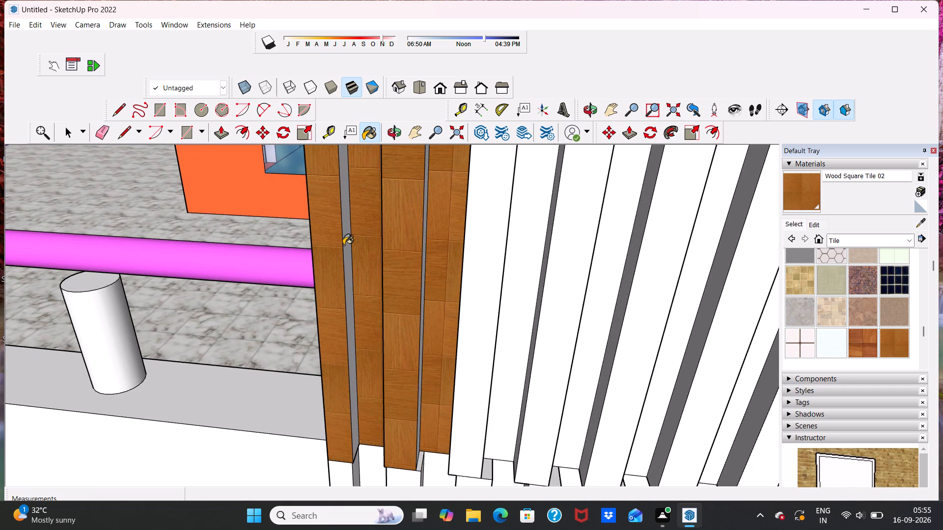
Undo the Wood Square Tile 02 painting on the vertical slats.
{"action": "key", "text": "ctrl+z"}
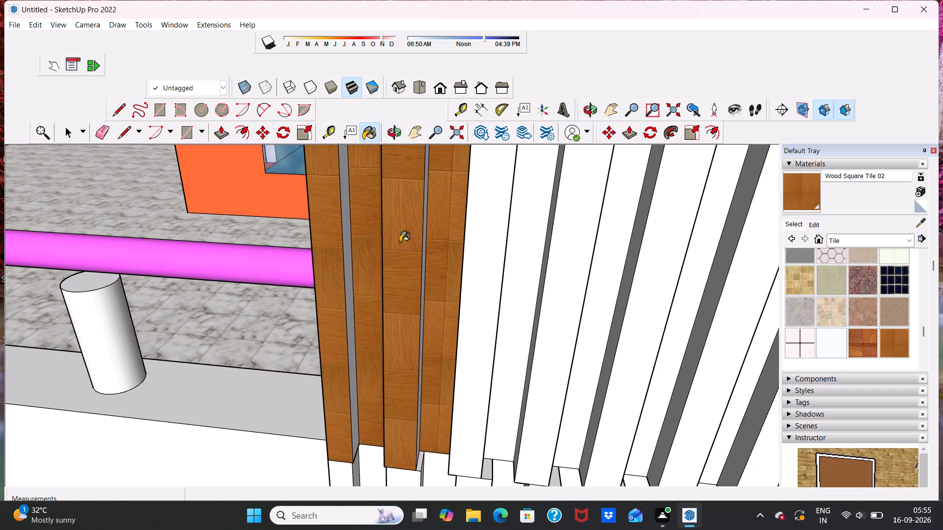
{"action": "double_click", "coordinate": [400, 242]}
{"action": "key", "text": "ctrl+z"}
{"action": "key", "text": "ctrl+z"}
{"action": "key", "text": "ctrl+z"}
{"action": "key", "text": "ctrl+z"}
Apply a reddish-brown material from the Wood collection to the vertical slats beside the upper-floor windows and all other unpainted white faces.
{"action": "left_click_drag", "start_coordinate": [640, 254], "coordinate": [743, 244], "text": "ctrl"}
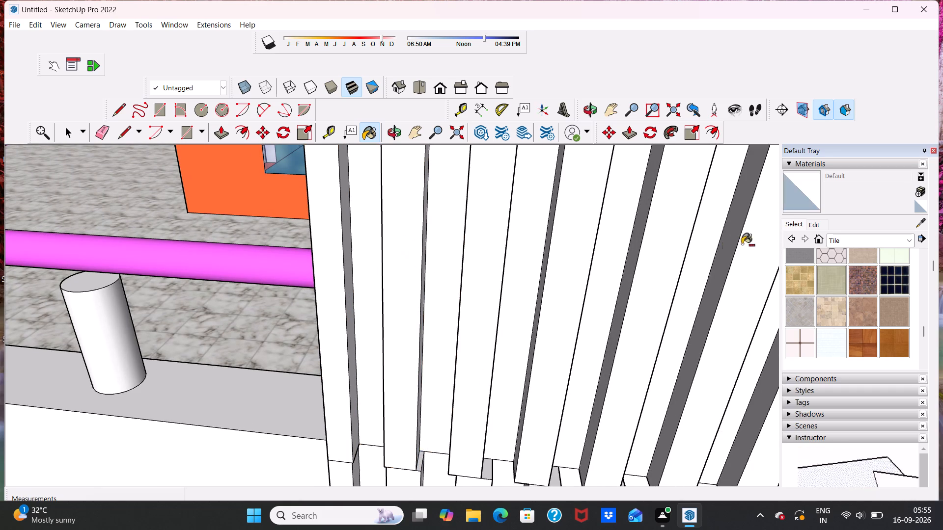
{"action": "left_click_drag", "start_coordinate": [743, 244], "coordinate": [793, 233], "text": "ctrl"}
{"action": "left_click", "coordinate": [904, 237]}
{"action": "scroll", "coordinate": [751, 230], "scroll_direction": "down", "scroll_amount": 6}
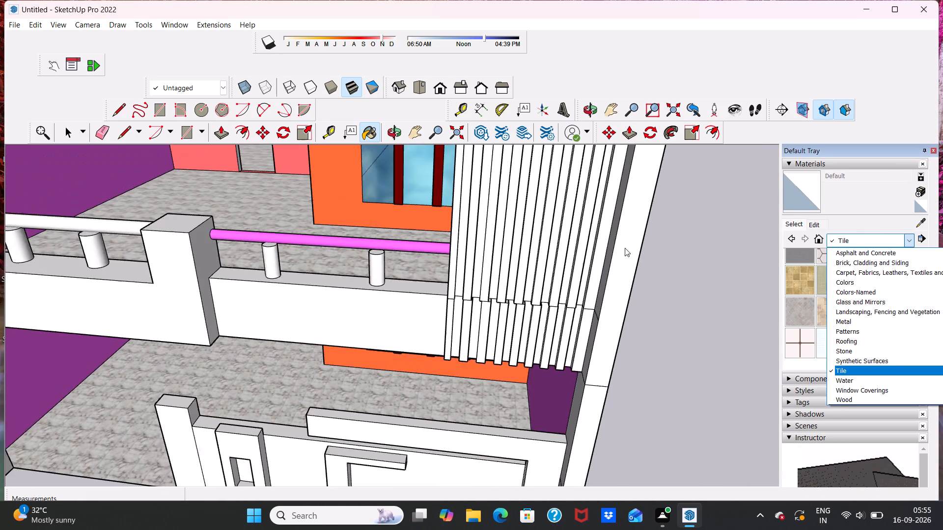
{"action": "scroll", "coordinate": [573, 249], "scroll_direction": "down", "scroll_amount": 11}
{"action": "scroll", "coordinate": [826, 245], "scroll_direction": "up", "scroll_amount": 5}
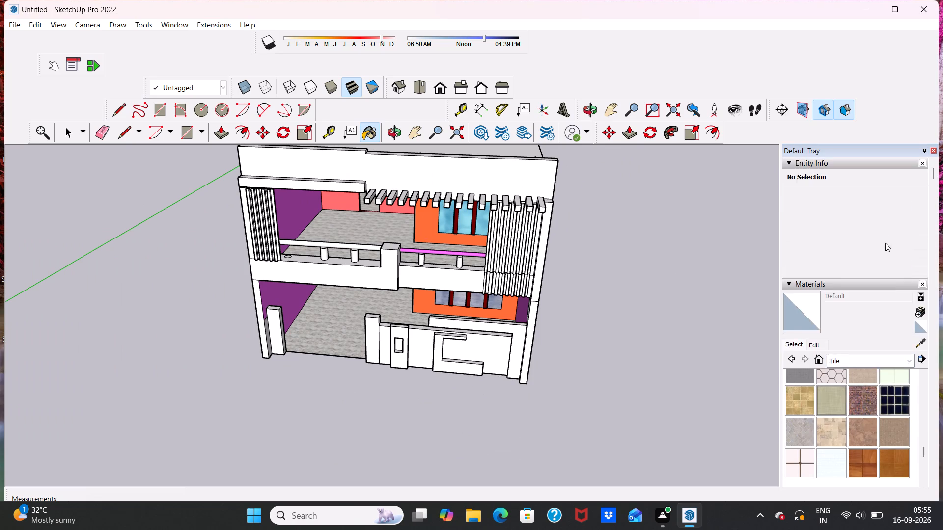
{"action": "scroll", "coordinate": [885, 244], "scroll_direction": "down", "scroll_amount": 5}
{"action": "scroll", "coordinate": [881, 226], "scroll_direction": "up", "scroll_amount": 3}
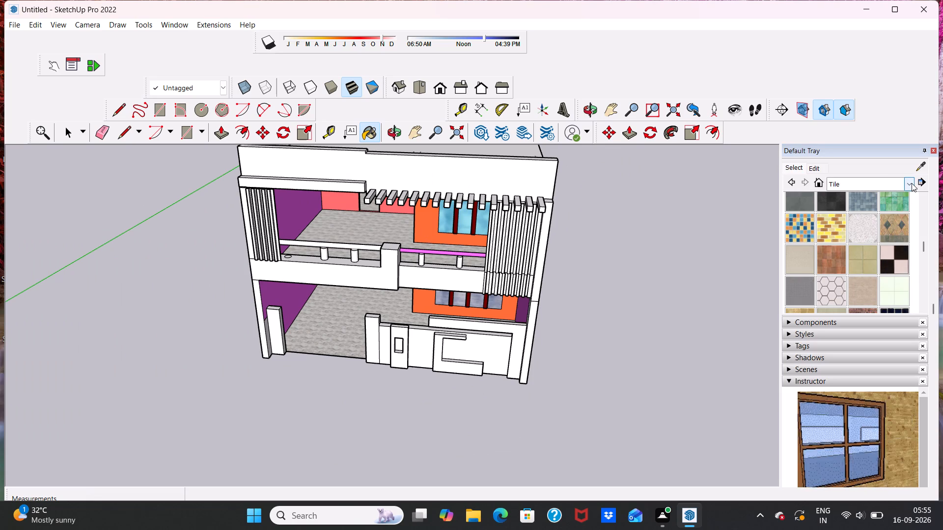
{"action": "left_click", "coordinate": [912, 183]}
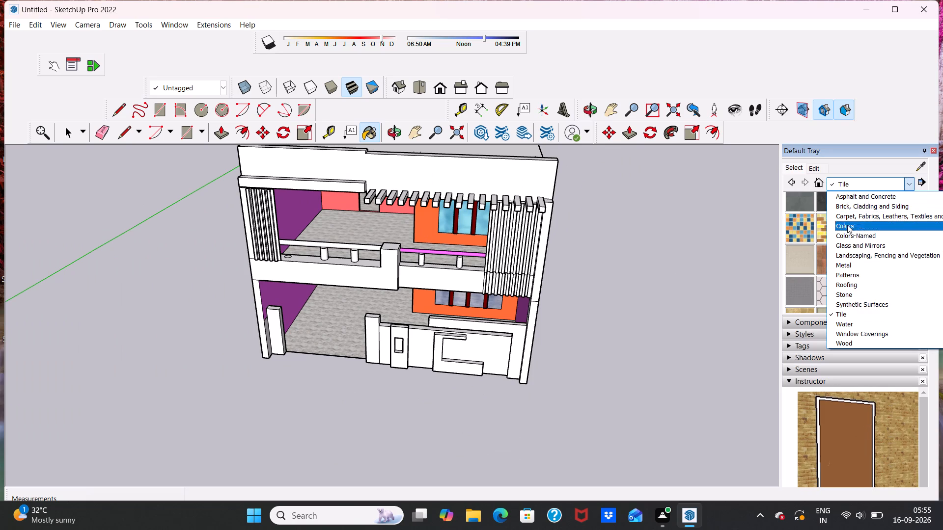
{"action": "left_click", "coordinate": [853, 343]}
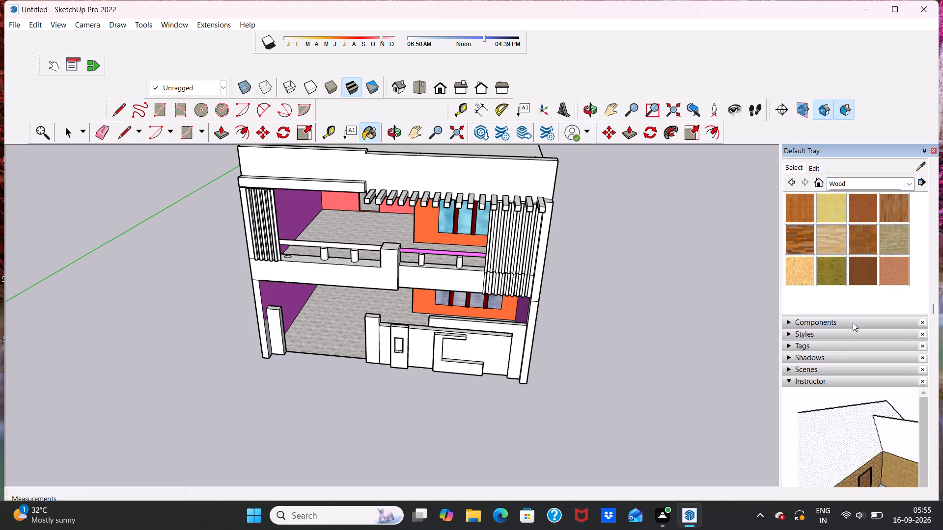
{"action": "left_click", "coordinate": [862, 216]}
{"action": "scroll", "coordinate": [542, 263], "scroll_direction": "up", "scroll_amount": 5}
{"action": "scroll", "coordinate": [487, 244], "scroll_direction": "up", "scroll_amount": 7}
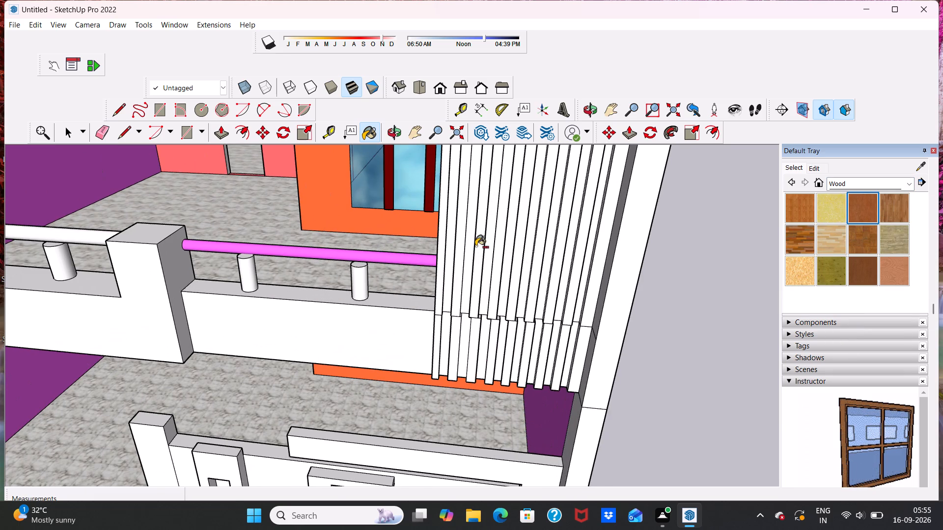
{"action": "left_click", "coordinate": [442, 242]}
{"action": "scroll", "coordinate": [454, 249], "scroll_direction": "up", "scroll_amount": 1}
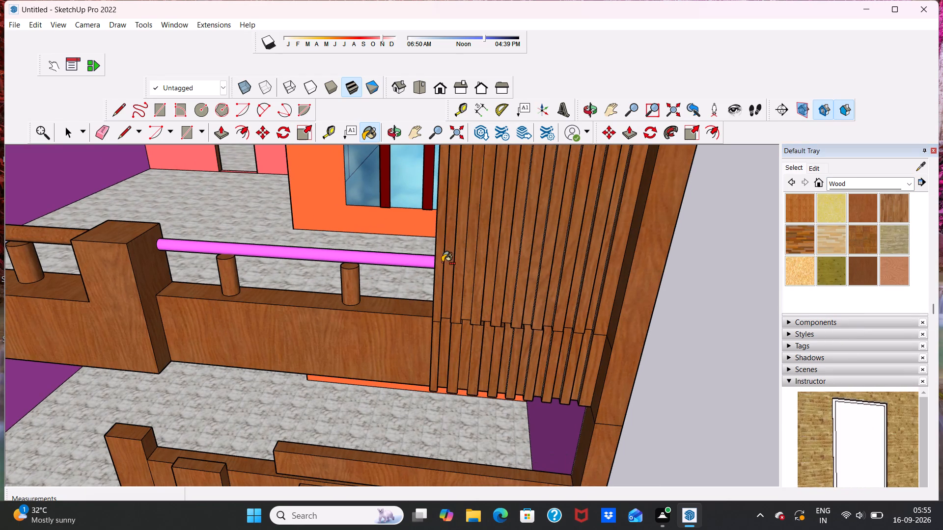
Undo the wood fill that covered the slats and all the other white faces.
{"action": "middle_click_drag", "start_coordinate": [444, 263], "coordinate": [481, 153]}
{"action": "key", "text": "ctrl+z"}
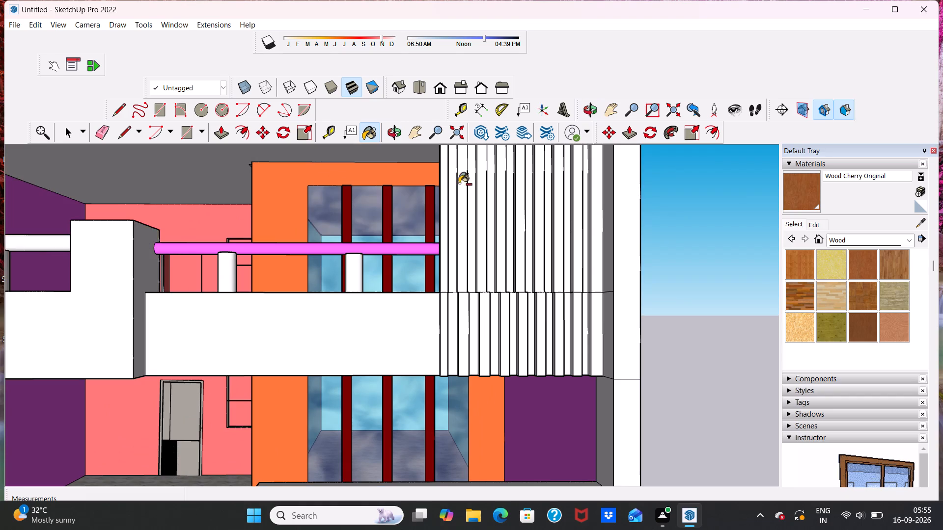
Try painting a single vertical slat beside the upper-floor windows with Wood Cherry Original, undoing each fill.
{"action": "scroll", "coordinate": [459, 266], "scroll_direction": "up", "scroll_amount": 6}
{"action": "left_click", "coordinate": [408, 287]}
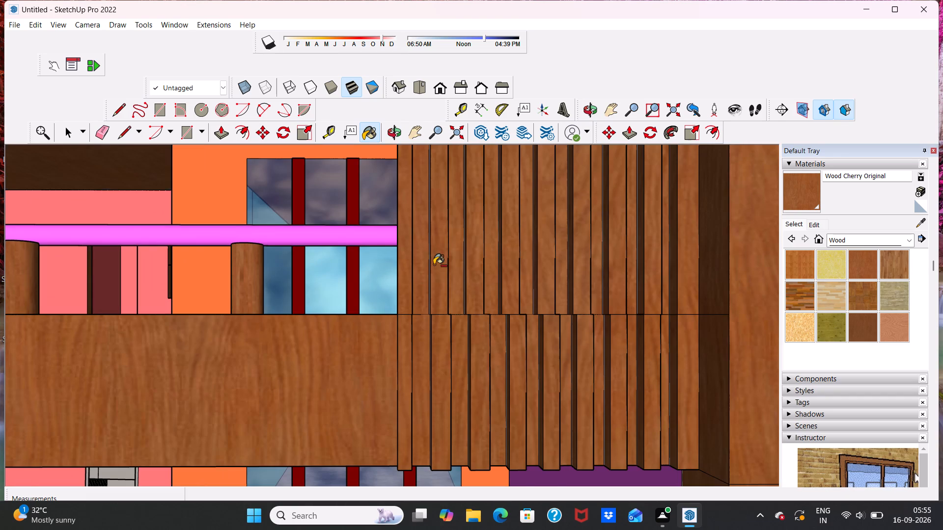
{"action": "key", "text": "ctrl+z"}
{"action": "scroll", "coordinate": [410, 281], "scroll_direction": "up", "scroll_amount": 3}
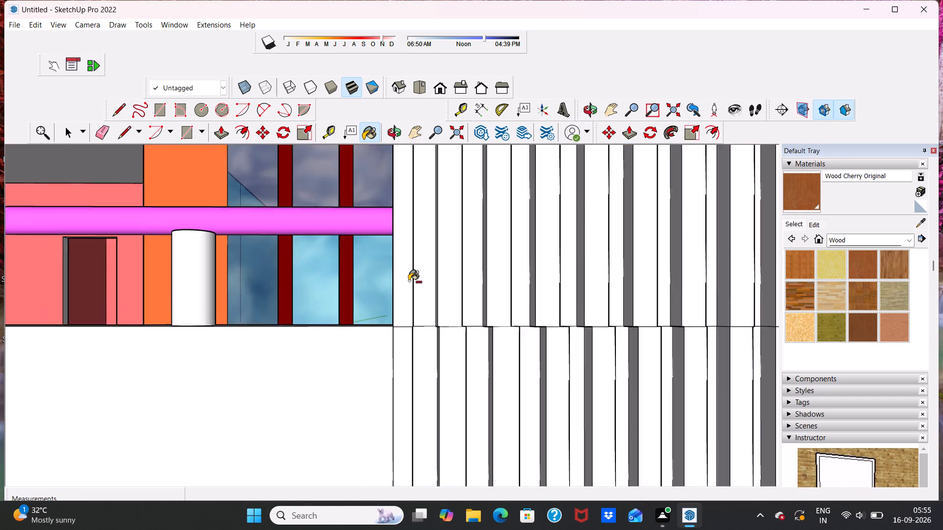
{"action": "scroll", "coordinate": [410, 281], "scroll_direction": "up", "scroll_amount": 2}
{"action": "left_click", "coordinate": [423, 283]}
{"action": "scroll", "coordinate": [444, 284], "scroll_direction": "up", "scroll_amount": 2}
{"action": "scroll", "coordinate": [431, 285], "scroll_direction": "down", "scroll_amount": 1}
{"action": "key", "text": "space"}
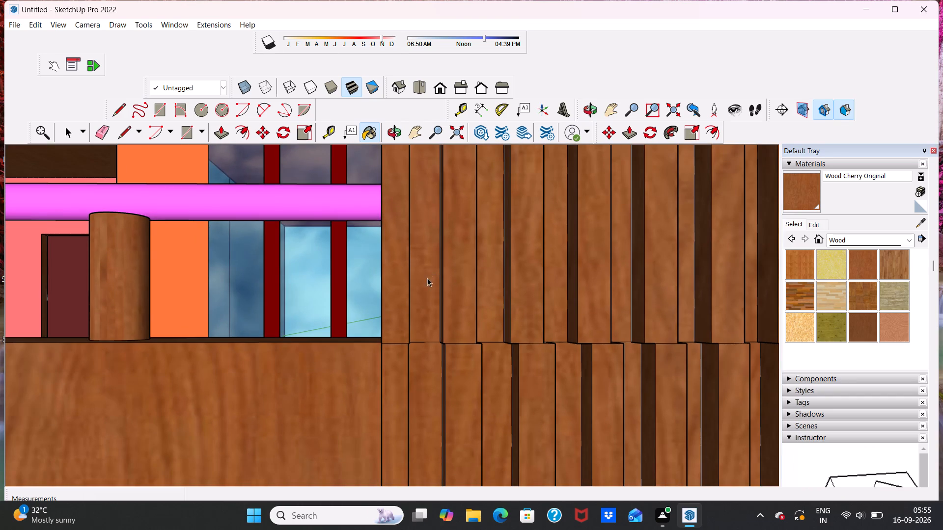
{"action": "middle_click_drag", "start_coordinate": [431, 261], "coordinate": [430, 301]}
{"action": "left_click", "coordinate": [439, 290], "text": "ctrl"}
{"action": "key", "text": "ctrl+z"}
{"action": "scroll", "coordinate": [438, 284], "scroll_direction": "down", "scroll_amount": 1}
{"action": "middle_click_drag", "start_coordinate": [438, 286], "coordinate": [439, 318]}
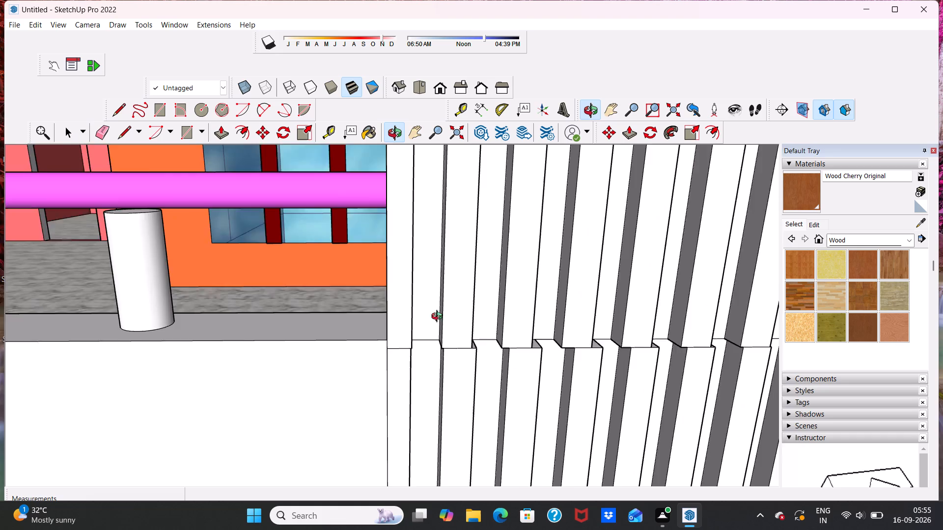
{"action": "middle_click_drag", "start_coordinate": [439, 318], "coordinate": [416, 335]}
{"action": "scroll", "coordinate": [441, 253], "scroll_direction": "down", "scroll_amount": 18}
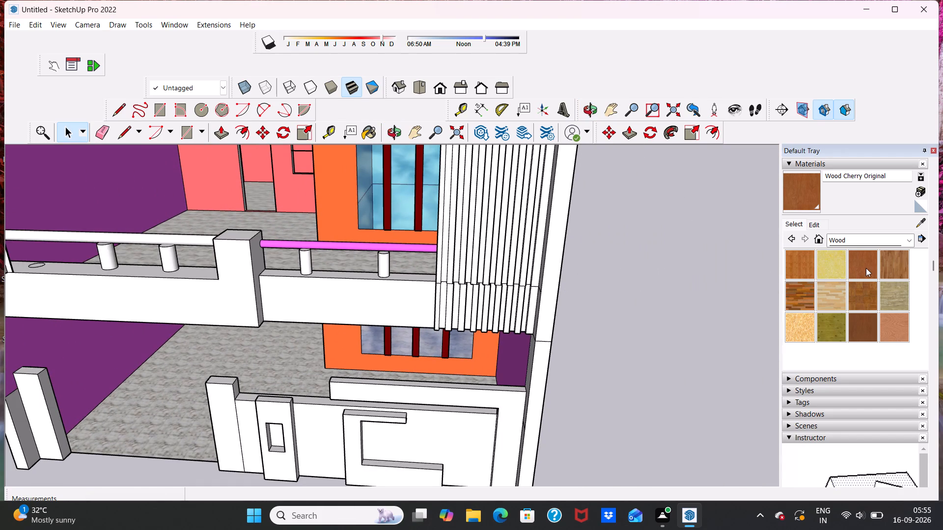
Paint the front faces of the upper vertical slats one by one with Wood Cherry Original.
{"action": "left_click", "coordinate": [866, 268]}
{"action": "scroll", "coordinate": [526, 245], "scroll_direction": "up", "scroll_amount": 9}
{"action": "left_click", "coordinate": [545, 257]}
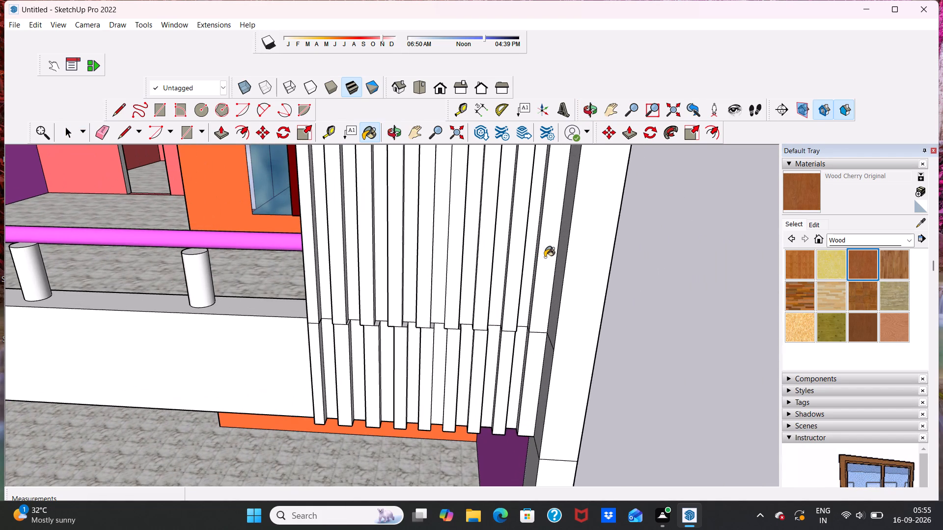
{"action": "scroll", "coordinate": [519, 263], "scroll_direction": "up", "scroll_amount": 4}
{"action": "left_click", "coordinate": [517, 263]}
{"action": "left_click", "coordinate": [473, 263]}
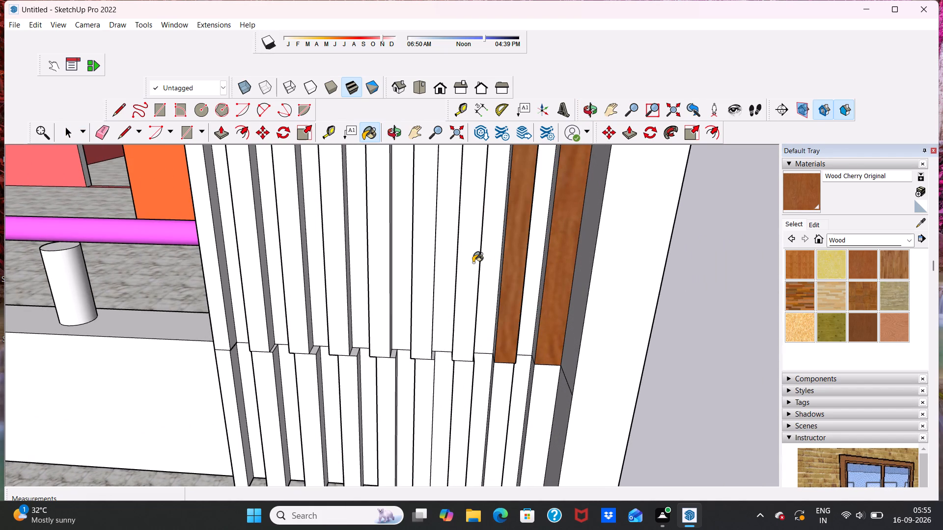
{"action": "left_click", "coordinate": [420, 261]}
{"action": "left_click", "coordinate": [374, 257]}
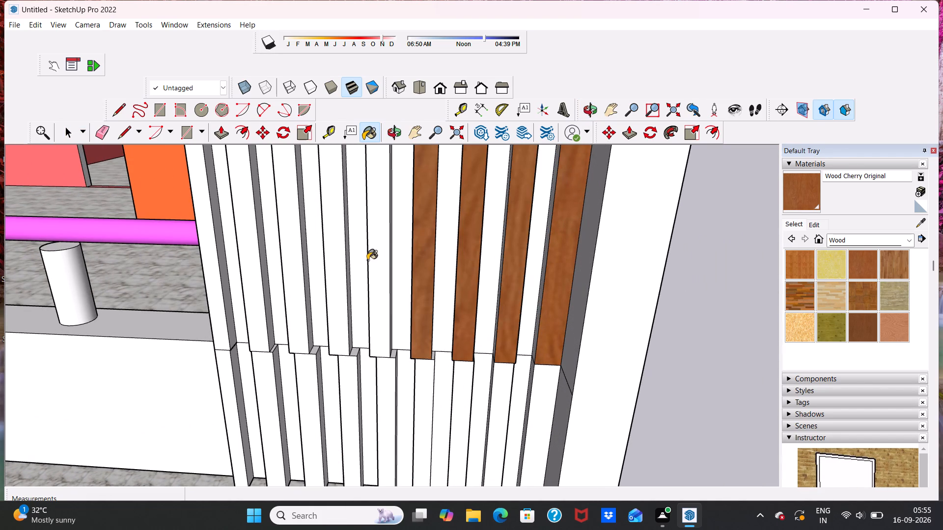
{"action": "left_click", "coordinate": [329, 264]}
{"action": "left_click", "coordinate": [289, 265]}
{"action": "left_click", "coordinate": [248, 257]}
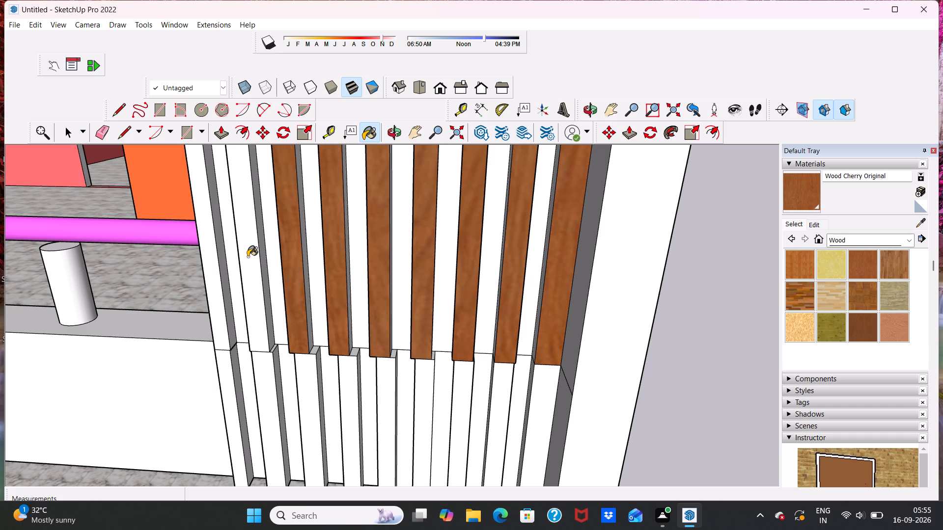
{"action": "left_click", "coordinate": [204, 255]}
Paint the side faces and recessed strips of the first upper slats nearest the windows with Wood Cherry Original.
{"action": "scroll", "coordinate": [226, 256], "scroll_direction": "up", "scroll_amount": 9}
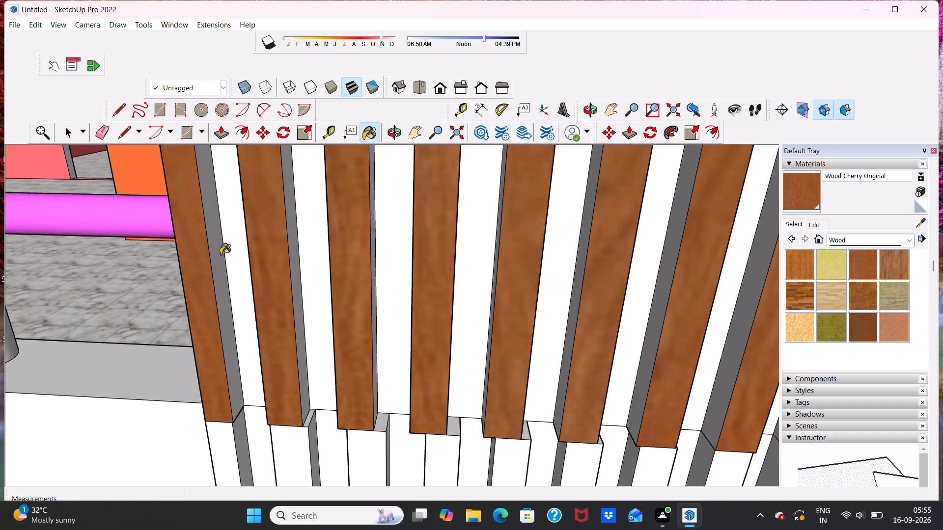
{"action": "scroll", "coordinate": [221, 254], "scroll_direction": "up", "scroll_amount": 3}
{"action": "left_click", "coordinate": [208, 253]}
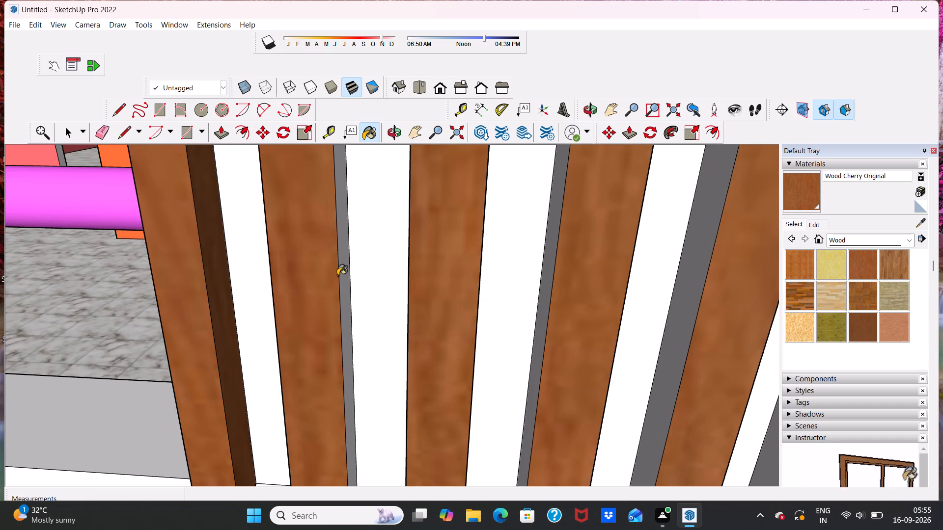
{"action": "left_click", "coordinate": [343, 272]}
{"action": "left_click", "coordinate": [254, 286]}
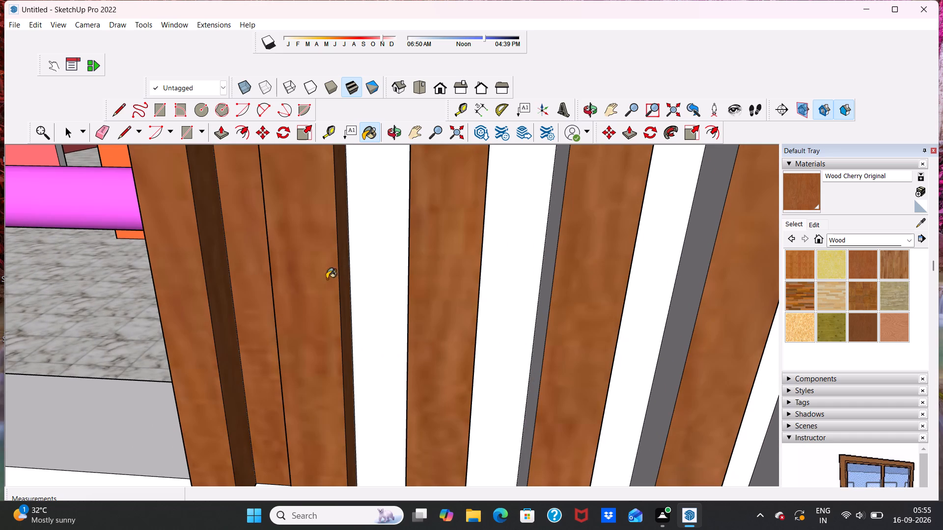
{"action": "middle_click_drag", "start_coordinate": [307, 282], "coordinate": [480, 244]}
{"action": "left_click", "coordinate": [415, 251]}
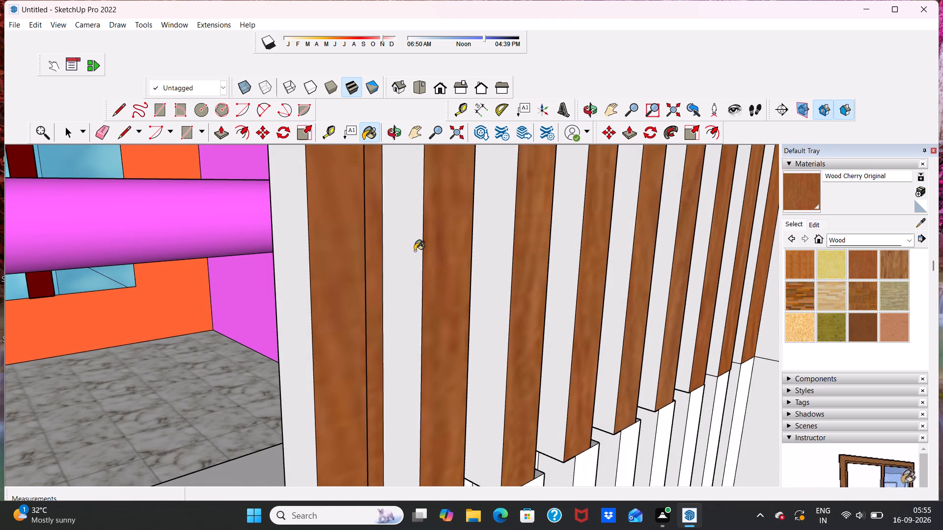
{"action": "left_click", "coordinate": [285, 276]}
{"action": "scroll", "coordinate": [353, 268], "scroll_direction": "down", "scroll_amount": 10}
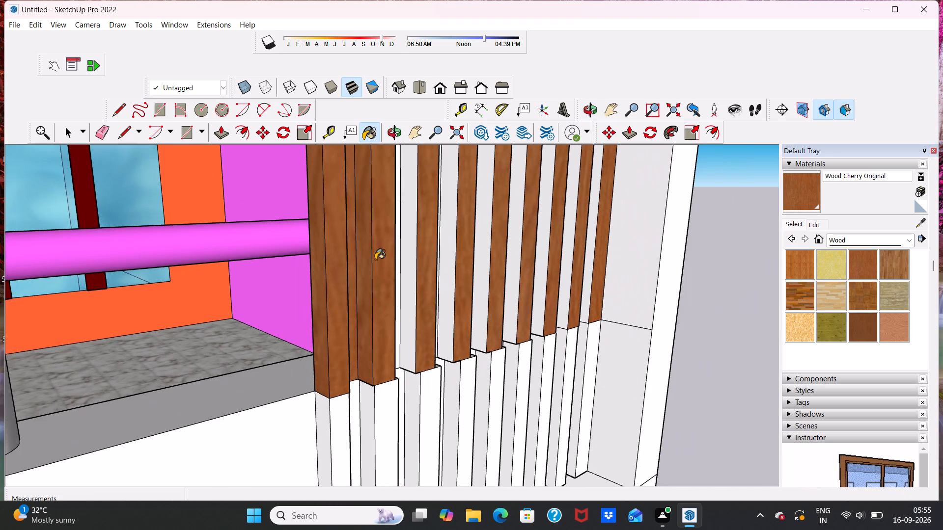
{"action": "middle_click_drag", "start_coordinate": [375, 260], "coordinate": [225, 261]}
{"action": "scroll", "coordinate": [298, 240], "scroll_direction": "up", "scroll_amount": 4}
{"action": "left_click", "coordinate": [291, 244]}
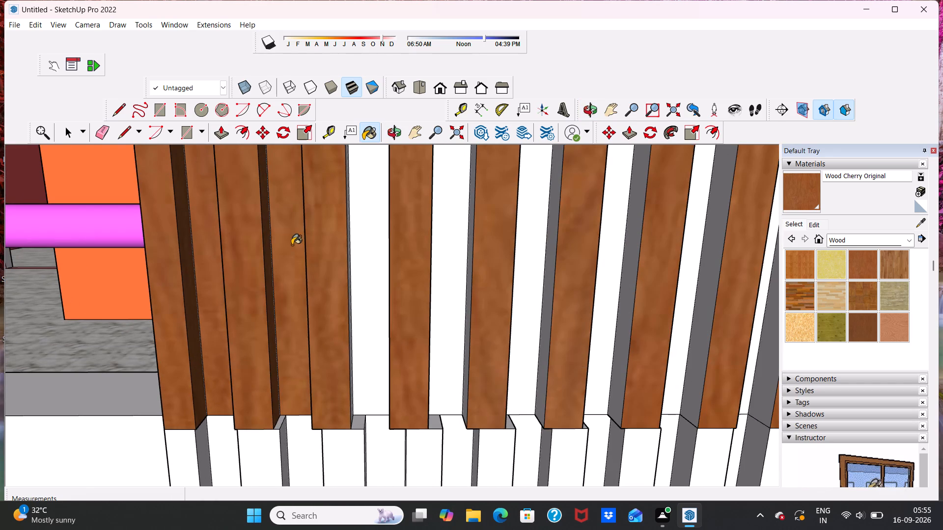
Continue Wood Cherry Original onto the side faces and recessed strips of the next upper slats toward the middle.
{"action": "middle_click_drag", "start_coordinate": [292, 246], "coordinate": [403, 241]}
{"action": "scroll", "coordinate": [361, 245], "scroll_direction": "up", "scroll_amount": 3}
{"action": "left_click", "coordinate": [333, 251]}
{"action": "middle_click_drag", "start_coordinate": [372, 247], "coordinate": [187, 256]}
{"action": "left_click", "coordinate": [210, 241]}
{"action": "middle_click_drag", "start_coordinate": [227, 241], "coordinate": [312, 221]}
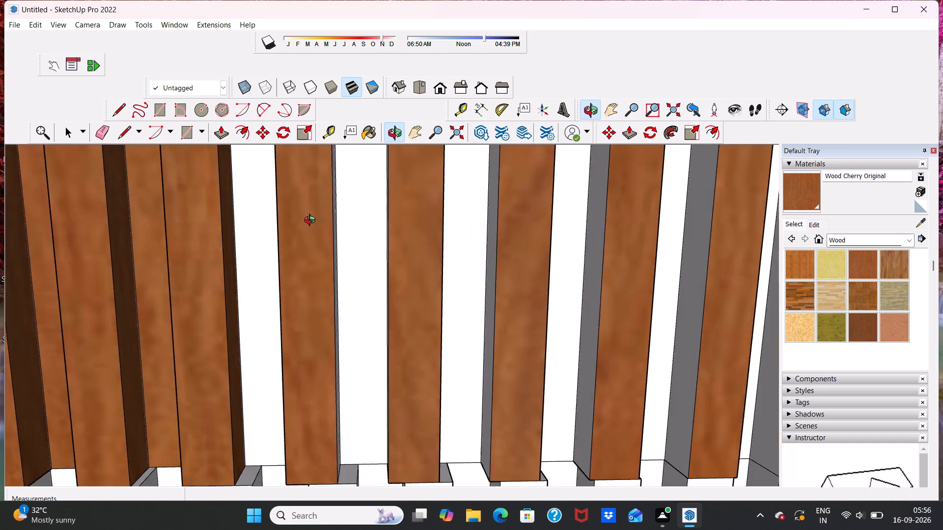
{"action": "middle_click_drag", "start_coordinate": [312, 221], "coordinate": [370, 226]}
{"action": "left_click", "coordinate": [292, 237]}
{"action": "left_click", "coordinate": [310, 239]}
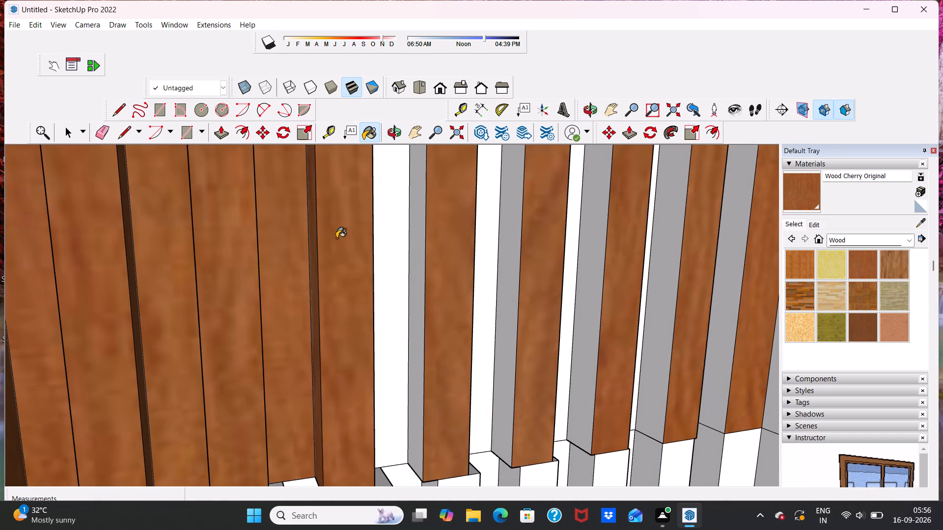
{"action": "middle_click_drag", "start_coordinate": [337, 238], "coordinate": [163, 247]}
{"action": "scroll", "coordinate": [261, 232], "scroll_direction": "up", "scroll_amount": 4}
{"action": "left_click", "coordinate": [258, 232]}
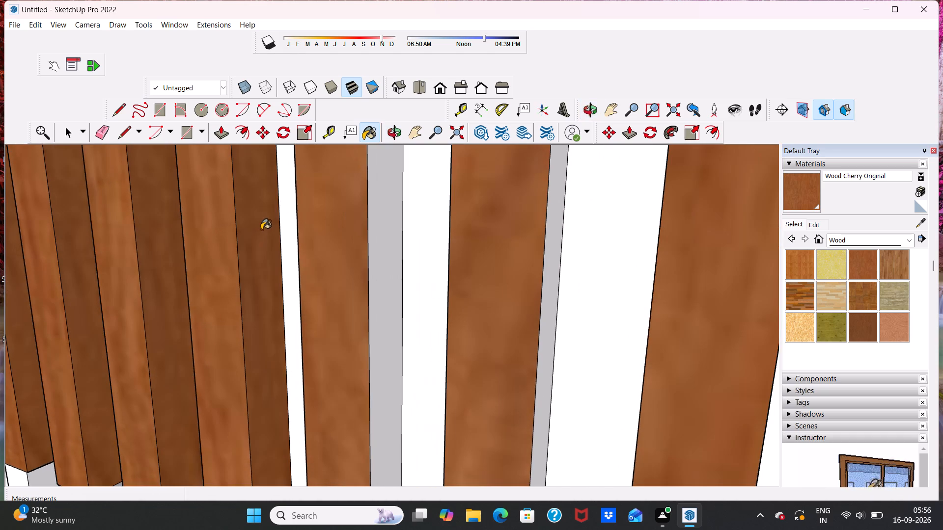
{"action": "middle_click_drag", "start_coordinate": [261, 229], "coordinate": [374, 208]}
{"action": "left_click", "coordinate": [424, 219]}
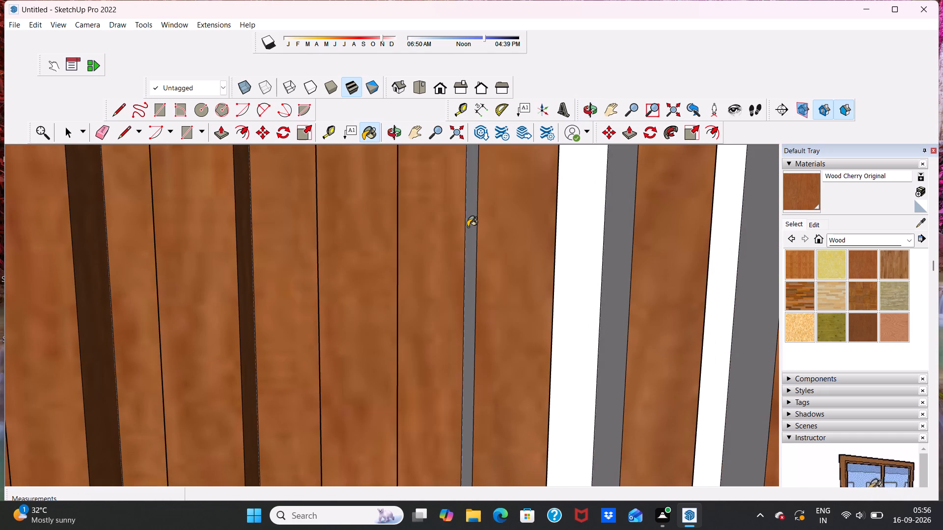
{"action": "left_click", "coordinate": [468, 227]}
Paint the side faces and recessed strips of the upper slats past the middle, toward the end pillar, with Wood Cherry Original.
{"action": "middle_click_drag", "start_coordinate": [481, 228], "coordinate": [171, 241]}
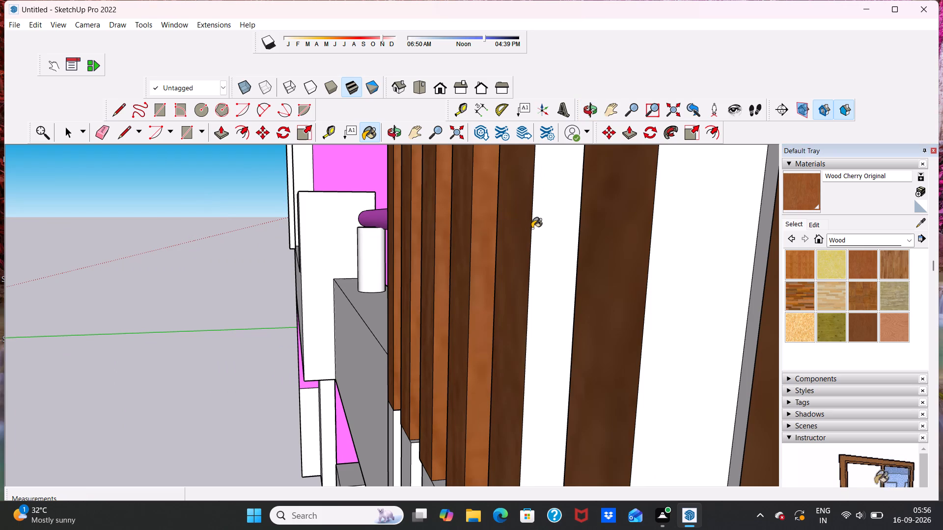
{"action": "left_click", "coordinate": [537, 225]}
{"action": "left_click", "coordinate": [677, 238]}
{"action": "middle_click_drag", "start_coordinate": [607, 219], "coordinate": [610, 219]}
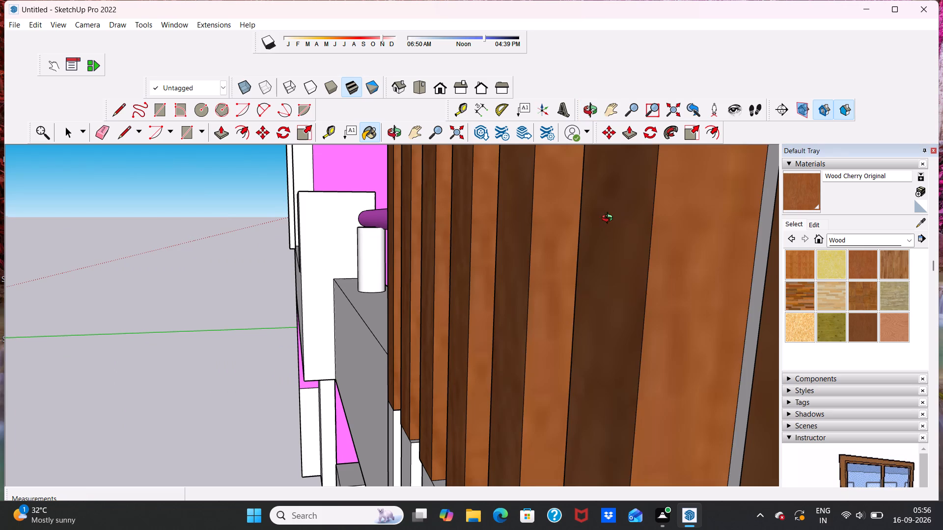
{"action": "middle_click_drag", "start_coordinate": [610, 219], "coordinate": [845, 209]}
{"action": "left_click", "coordinate": [484, 224]}
{"action": "scroll", "coordinate": [493, 213], "scroll_direction": "down", "scroll_amount": 11}
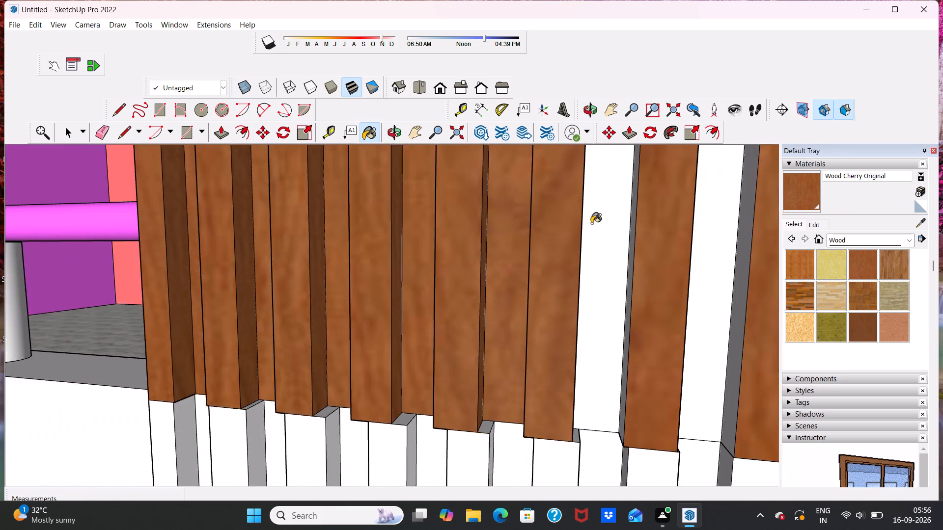
{"action": "left_click", "coordinate": [608, 225]}
{"action": "middle_click_drag", "start_coordinate": [609, 223], "coordinate": [695, 226]}
{"action": "scroll", "coordinate": [683, 224], "scroll_direction": "up", "scroll_amount": 2}
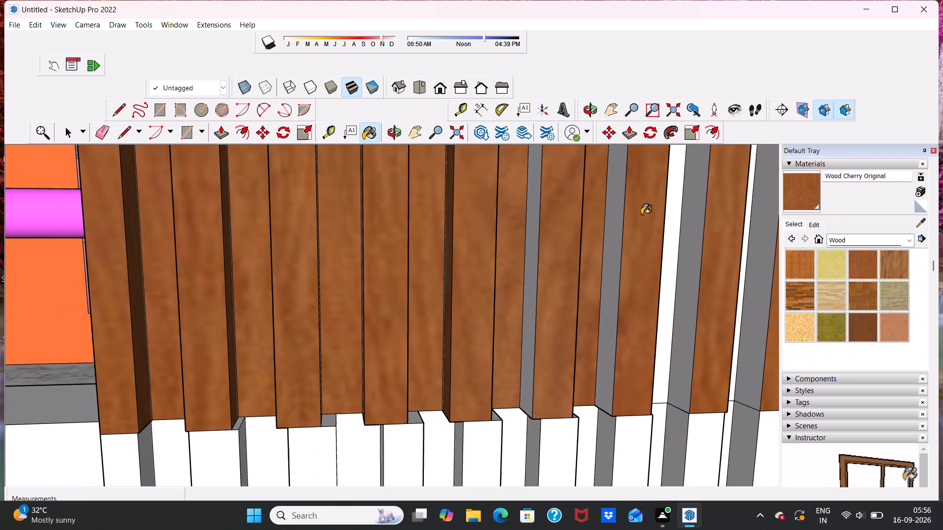
{"action": "left_click", "coordinate": [614, 221]}
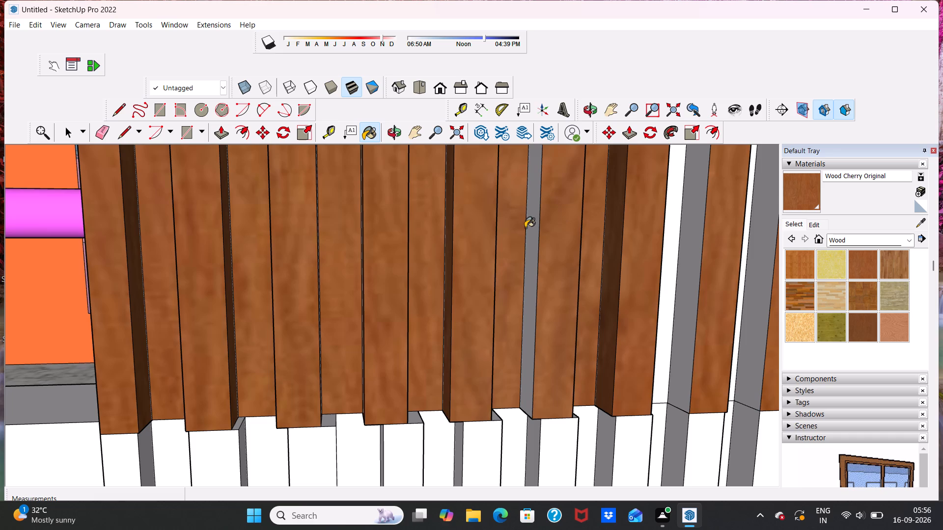
{"action": "left_click", "coordinate": [529, 229]}
Paint the remaining side faces and recessed strips of the upper slats next to the end pillar with Wood Cherry Original.
{"action": "middle_click_drag", "start_coordinate": [578, 229], "coordinate": [366, 224]}
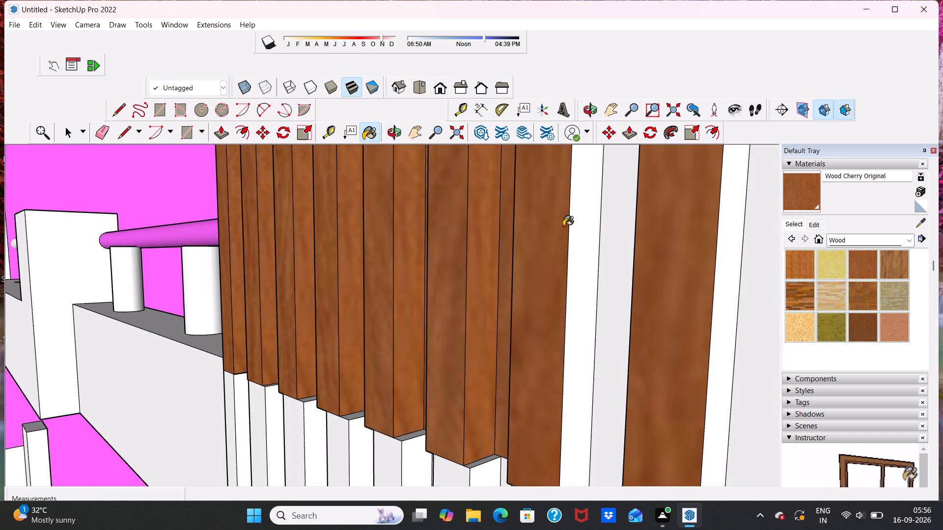
{"action": "left_click", "coordinate": [577, 224]}
{"action": "middle_click_drag", "start_coordinate": [577, 224], "coordinate": [698, 226]}
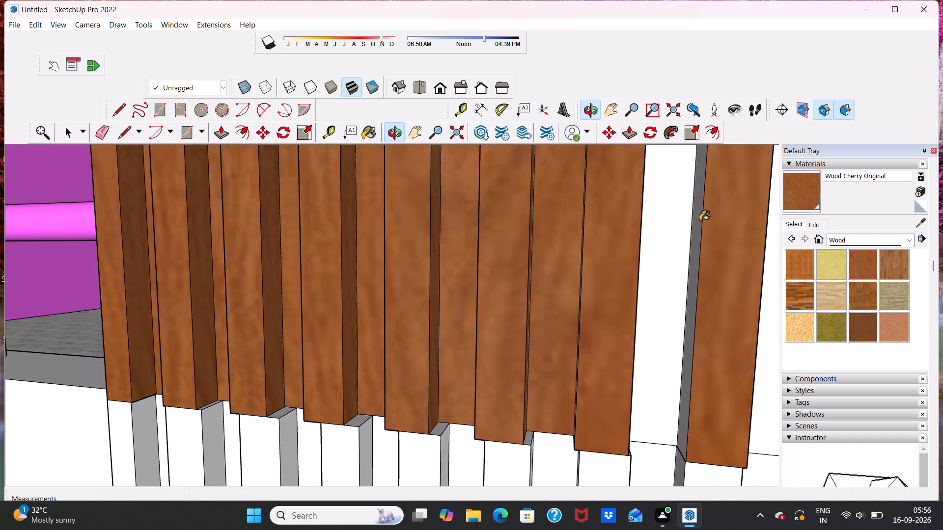
{"action": "left_click", "coordinate": [665, 212]}
{"action": "left_click", "coordinate": [696, 209]}
{"action": "scroll", "coordinate": [697, 209], "scroll_direction": "down", "scroll_amount": 3}
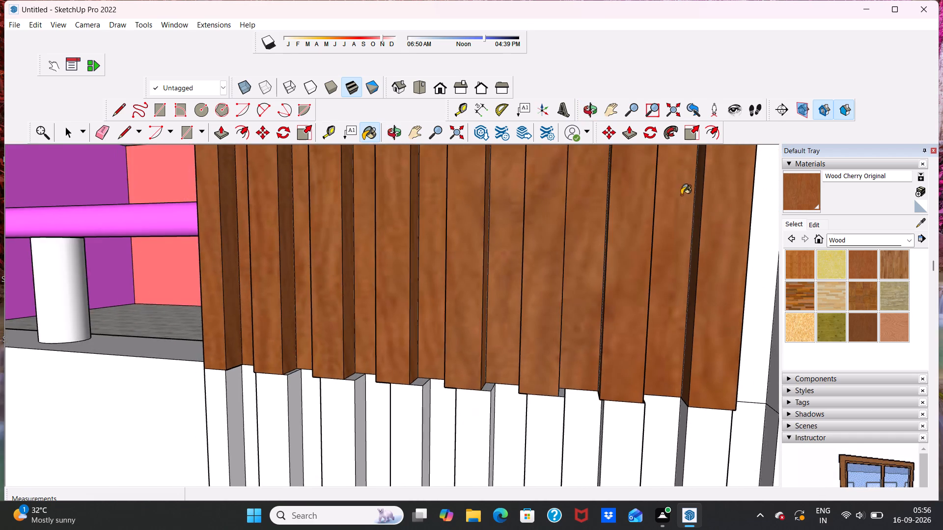
{"action": "scroll", "coordinate": [681, 195], "scroll_direction": "down", "scroll_amount": 5}
{"action": "middle_click_drag", "start_coordinate": [706, 220], "coordinate": [472, 219]}
{"action": "middle_click_drag", "start_coordinate": [510, 224], "coordinate": [601, 223]}
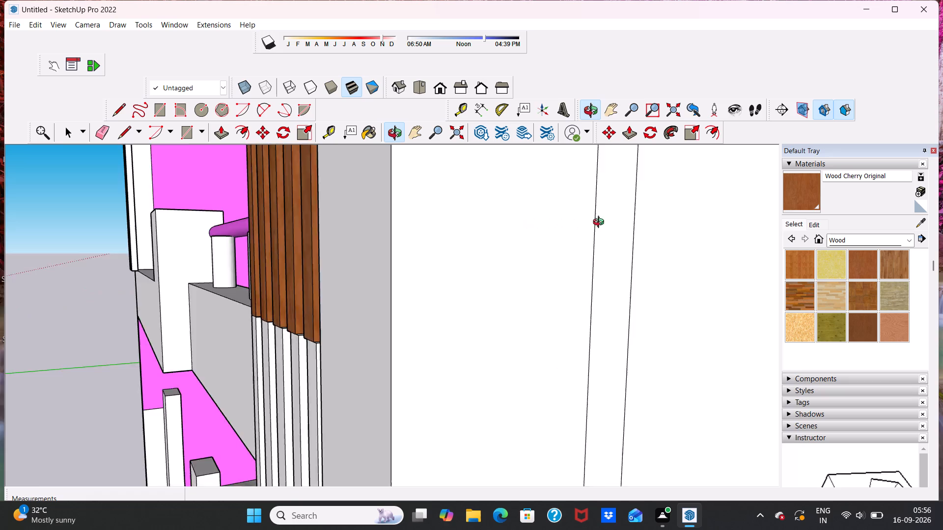
{"action": "middle_click_drag", "start_coordinate": [601, 223], "coordinate": [797, 202]}
{"action": "left_click", "coordinate": [385, 232]}
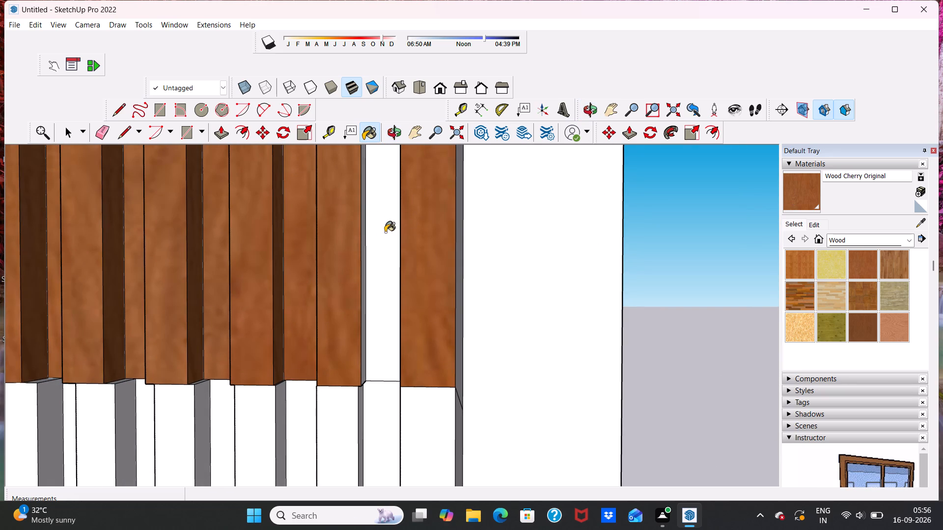
{"action": "left_click", "coordinate": [364, 238]}
{"action": "left_click_drag", "start_coordinate": [366, 240], "coordinate": [417, 239]}
{"action": "middle_click_drag", "start_coordinate": [404, 238], "coordinate": [524, 244]}
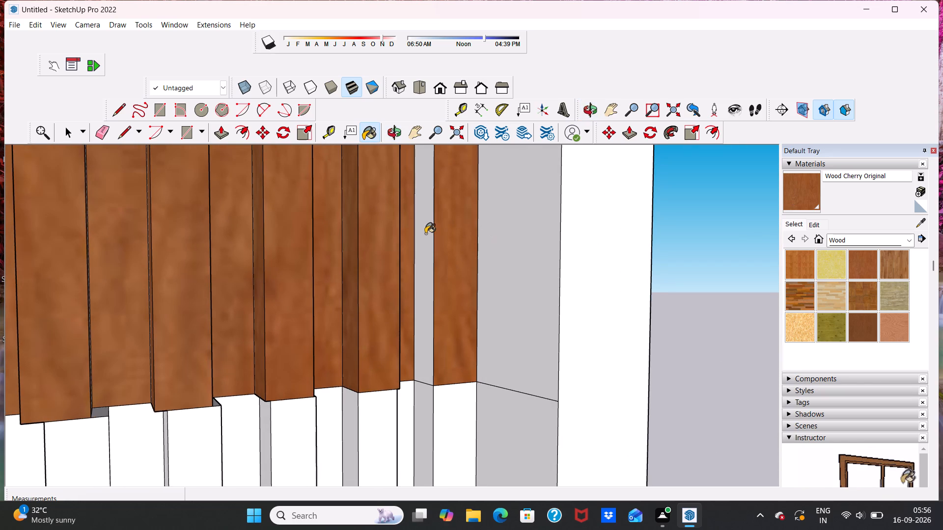
{"action": "left_click", "coordinate": [425, 234]}
Erase the horizontal edge crossing the inner side face of the end pillar beside the slats.
{"action": "scroll", "coordinate": [425, 234], "scroll_direction": "down", "scroll_amount": 9}
{"action": "middle_click_drag", "start_coordinate": [442, 241], "coordinate": [466, 261]}
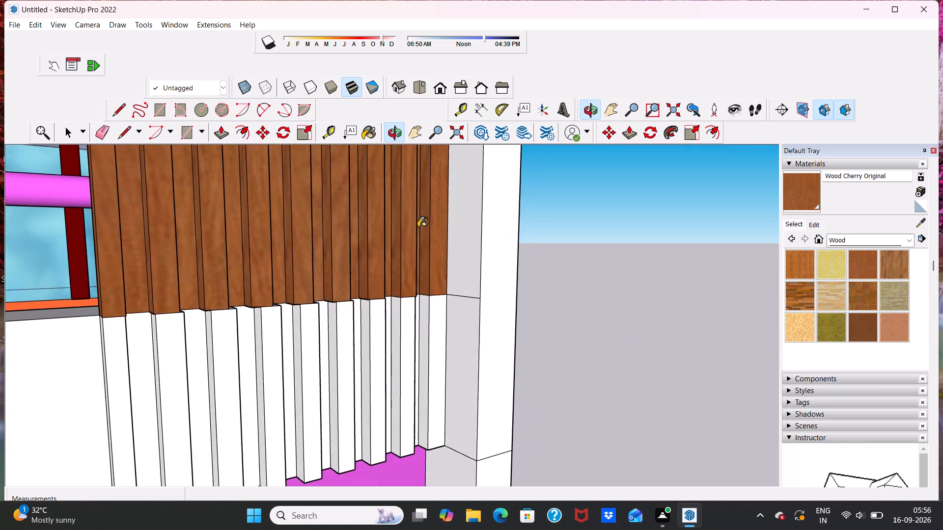
{"action": "scroll", "coordinate": [372, 168], "scroll_direction": "up", "scroll_amount": 1}
{"action": "left_click", "coordinate": [96, 136]}
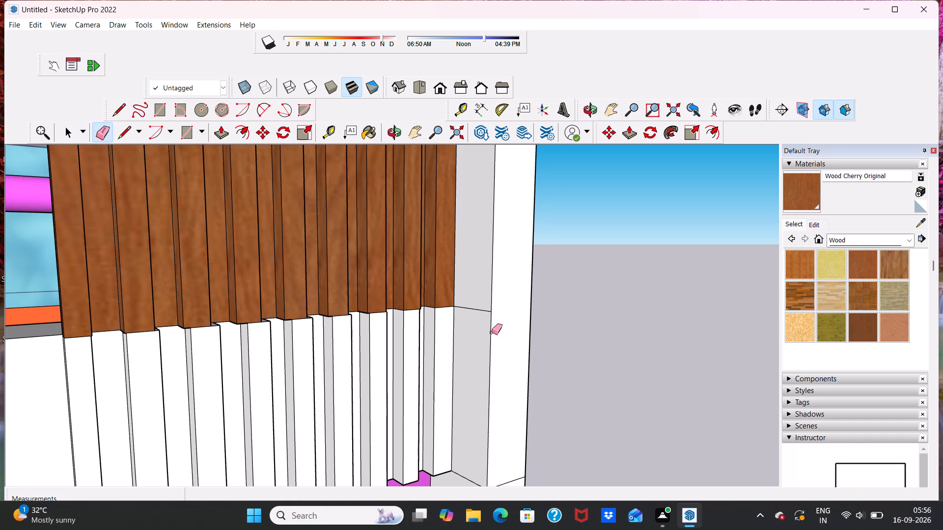
{"action": "left_click", "coordinate": [475, 310]}
{"action": "scroll", "coordinate": [308, 272], "scroll_direction": "down", "scroll_amount": 2}
{"action": "middle_click_drag", "start_coordinate": [289, 277], "coordinate": [357, 196]}
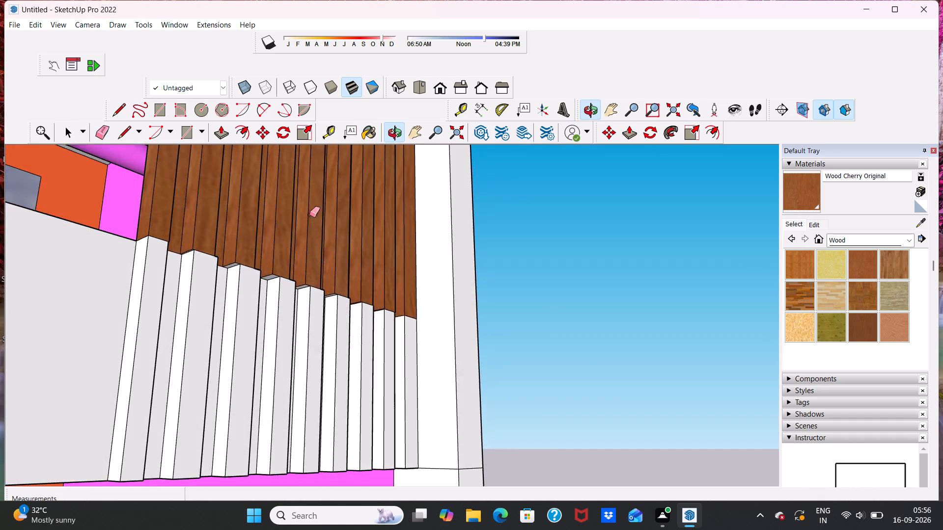
{"action": "scroll", "coordinate": [265, 226], "scroll_direction": "up", "scroll_amount": 4}
{"action": "scroll", "coordinate": [153, 227], "scroll_direction": "up", "scroll_amount": 1}
{"action": "key", "text": "space"}
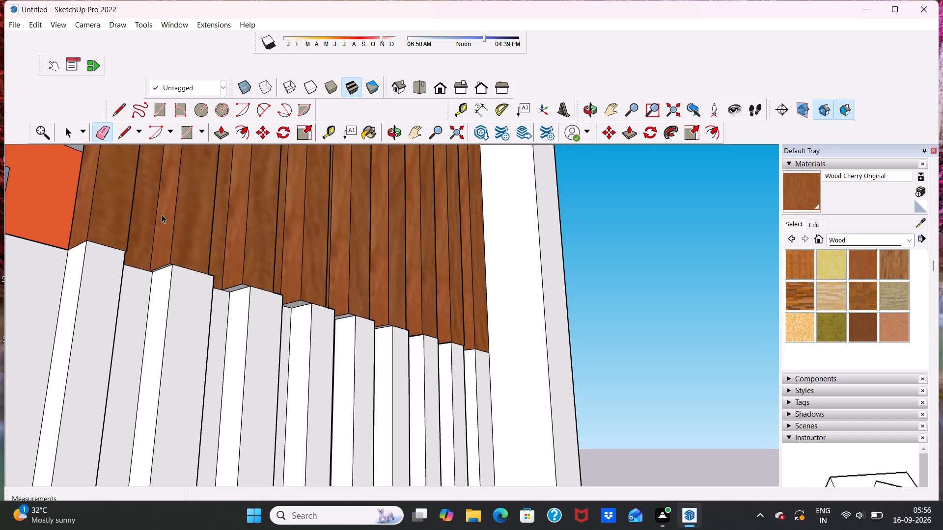
Paint the front and outer side faces of the first lower slat, beside the balcony wall, with Wood Cherry Original.
{"action": "scroll", "coordinate": [558, 229], "scroll_direction": "up", "scroll_amount": 1}
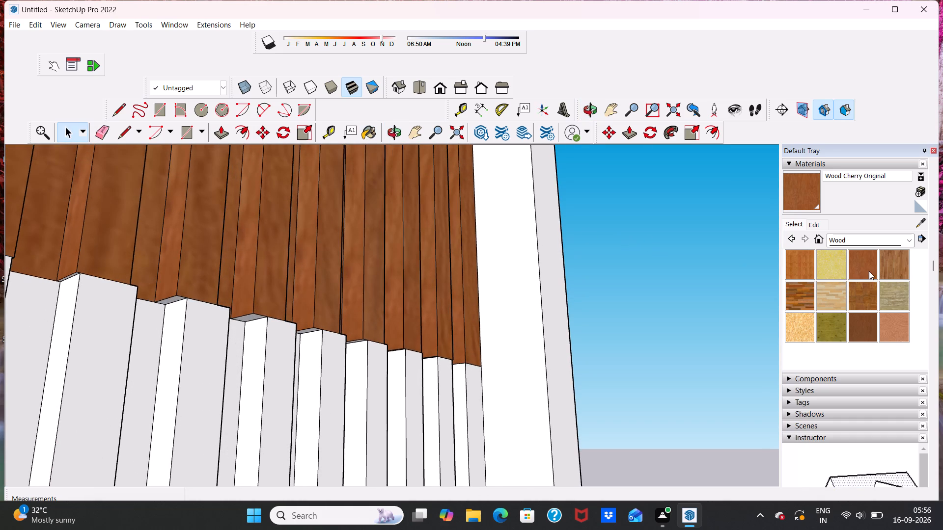
{"action": "left_click", "coordinate": [869, 271]}
{"action": "scroll", "coordinate": [350, 314], "scroll_direction": "up", "scroll_amount": 3}
{"action": "scroll", "coordinate": [286, 301], "scroll_direction": "down", "scroll_amount": 5}
{"action": "scroll", "coordinate": [55, 292], "scroll_direction": "down", "scroll_amount": 2}
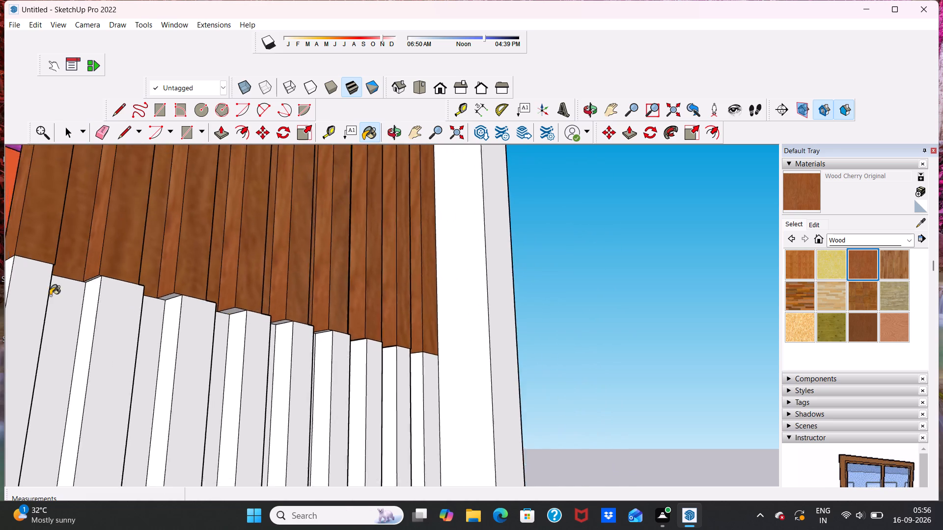
{"action": "scroll", "coordinate": [50, 295], "scroll_direction": "down", "scroll_amount": 10}
{"action": "scroll", "coordinate": [57, 298], "scroll_direction": "up", "scroll_amount": 1}
{"action": "scroll", "coordinate": [42, 291], "scroll_direction": "down", "scroll_amount": 17}
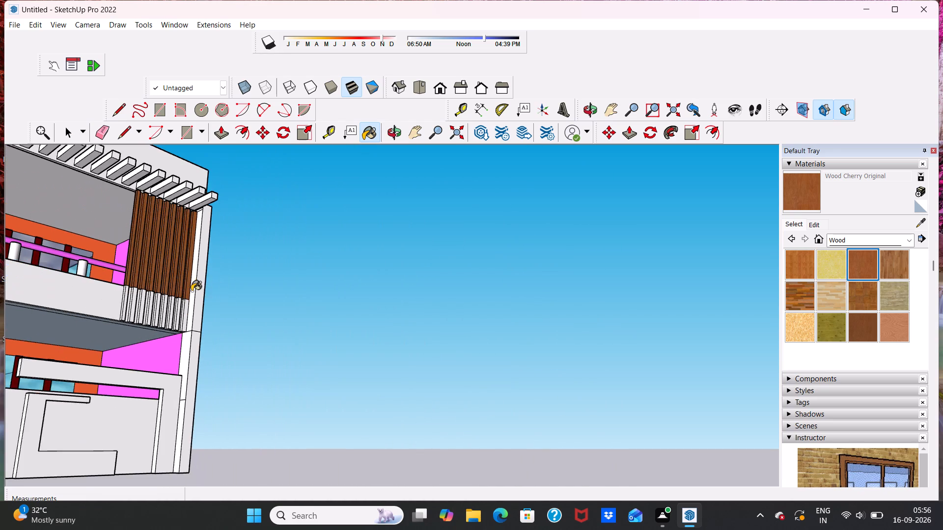
{"action": "scroll", "coordinate": [178, 283], "scroll_direction": "down", "scroll_amount": 1}
{"action": "middle_click_drag", "start_coordinate": [177, 283], "coordinate": [49, 389]}
{"action": "scroll", "coordinate": [178, 288], "scroll_direction": "up", "scroll_amount": 11}
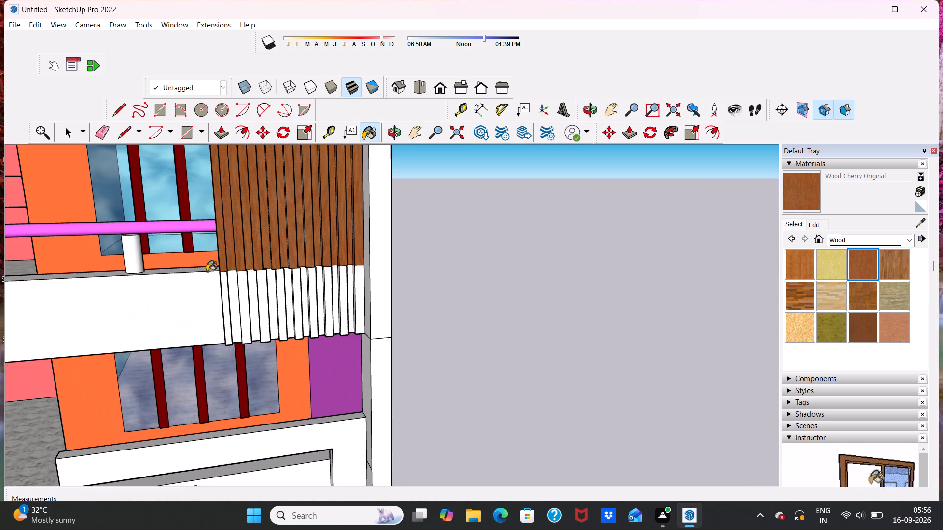
{"action": "left_click", "coordinate": [228, 291]}
{"action": "scroll", "coordinate": [228, 295], "scroll_direction": "up", "scroll_amount": 7}
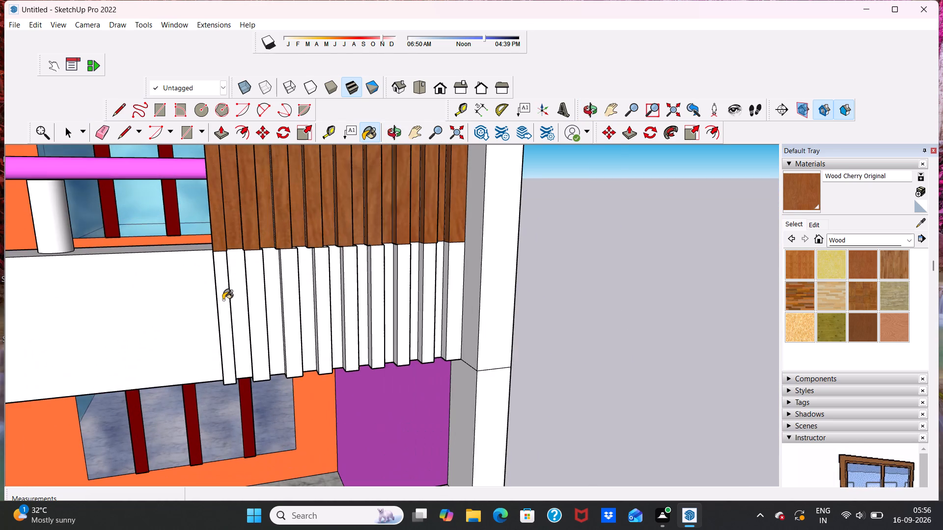
{"action": "scroll", "coordinate": [223, 300], "scroll_direction": "up", "scroll_amount": 2}
{"action": "left_click", "coordinate": [222, 298]}
{"action": "middle_click_drag", "start_coordinate": [212, 297], "coordinate": [343, 298]}
{"action": "scroll", "coordinate": [339, 299], "scroll_direction": "up", "scroll_amount": 2}
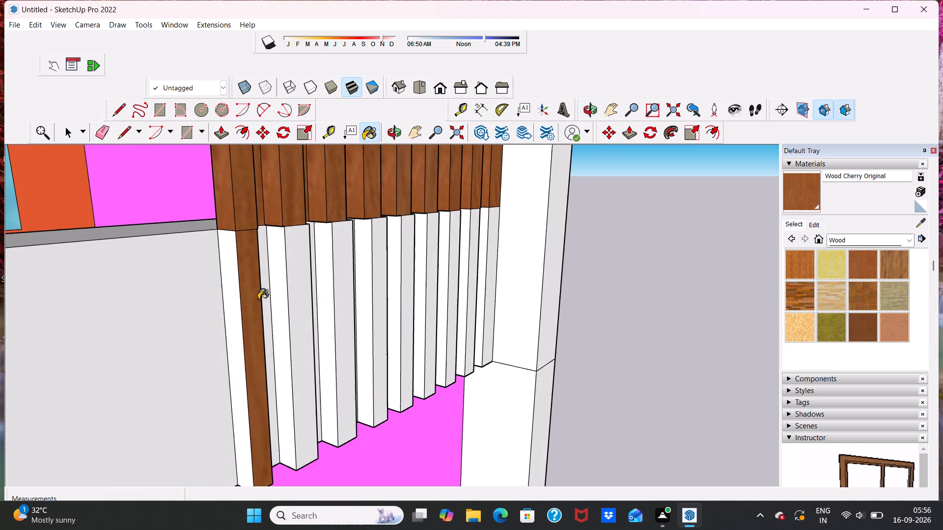
{"action": "left_click", "coordinate": [226, 298]}
Continue Wood Cherry Original onto the first lower slat's inner side, the next two slats' front faces and the recessed strips between them.
{"action": "middle_click_drag", "start_coordinate": [241, 298], "coordinate": [80, 325]}
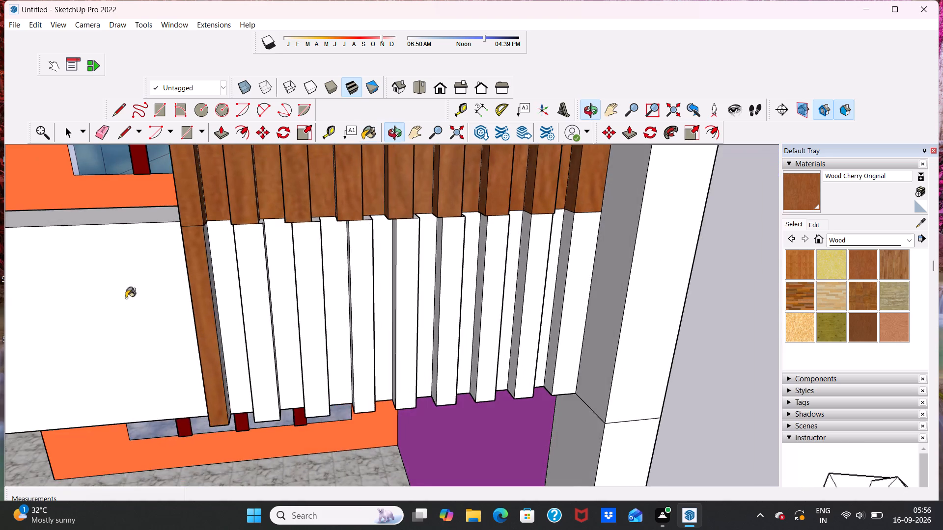
{"action": "scroll", "coordinate": [172, 271], "scroll_direction": "up", "scroll_amount": 4}
{"action": "left_click", "coordinate": [218, 250]}
{"action": "left_click", "coordinate": [234, 247]}
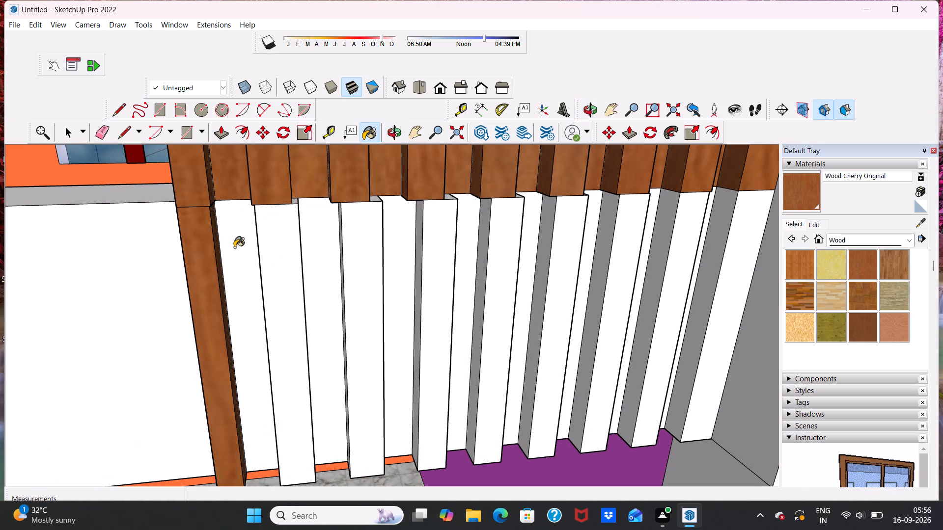
{"action": "left_click", "coordinate": [272, 255]}
{"action": "left_click", "coordinate": [307, 262]}
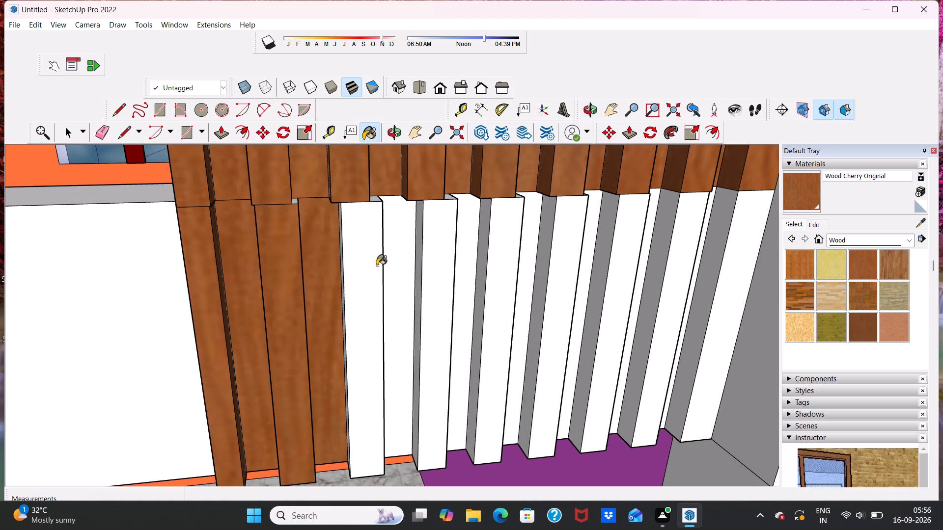
{"action": "left_click", "coordinate": [370, 268]}
{"action": "left_click", "coordinate": [399, 276]}
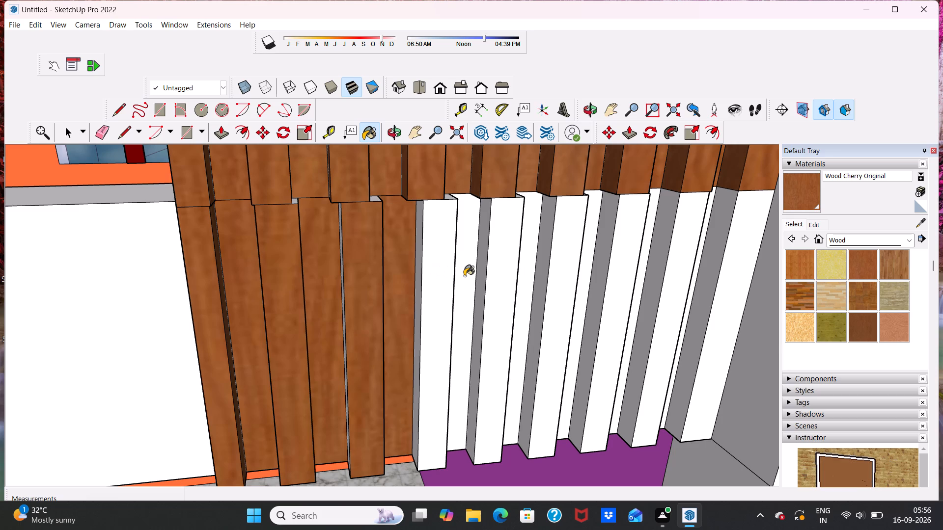
Paint the recessed strips and front faces of the middle lower slats with Wood Cherry Original.
{"action": "left_click", "coordinate": [465, 276]}
{"action": "left_click_drag", "start_coordinate": [535, 264], "coordinate": [530, 264]}
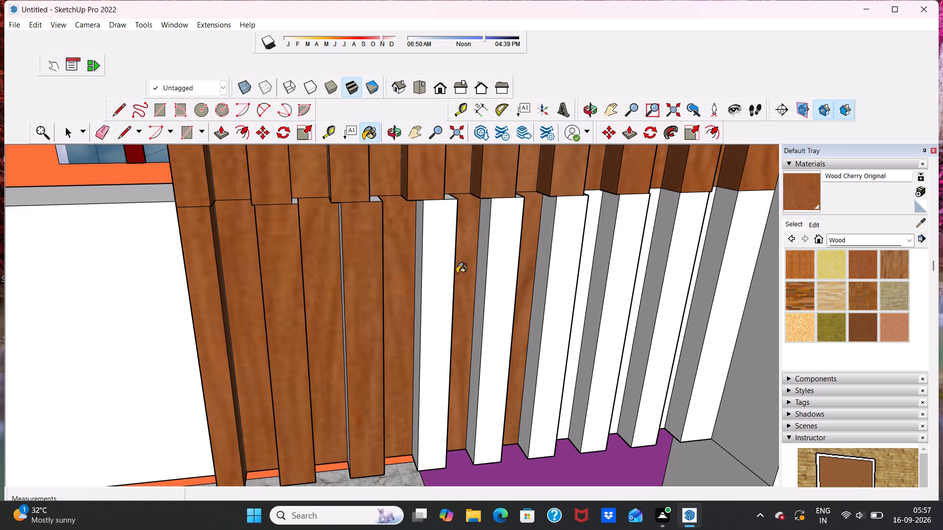
{"action": "left_click", "coordinate": [434, 278]}
{"action": "left_click", "coordinate": [490, 282]}
{"action": "left_click_drag", "start_coordinate": [485, 282], "coordinate": [487, 282]}
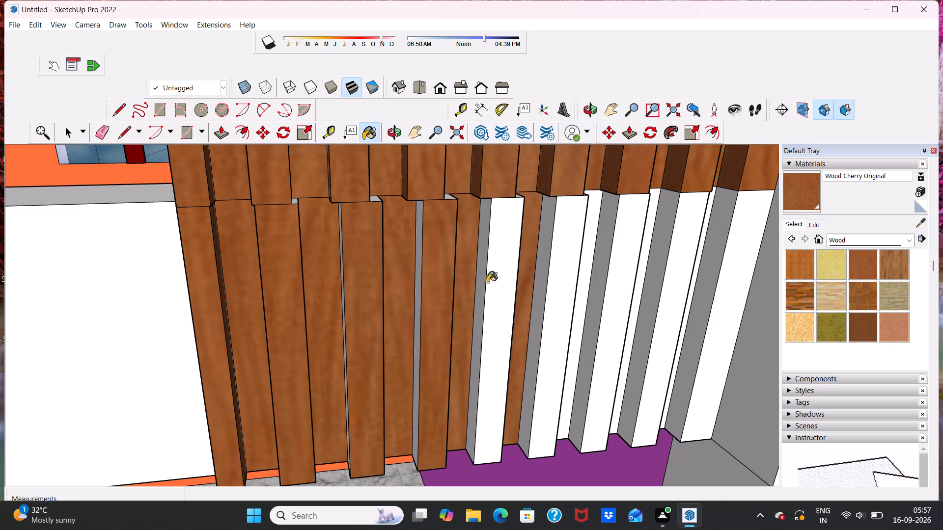
{"action": "left_click_drag", "start_coordinate": [487, 282], "coordinate": [502, 276]}
{"action": "left_click", "coordinate": [502, 276]}
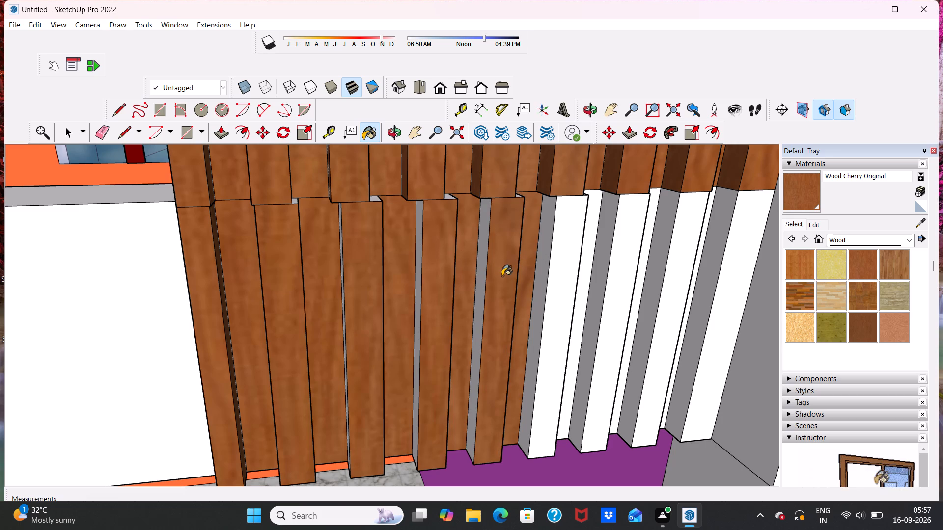
{"action": "left_click", "coordinate": [565, 260]}
Paint the front faces and recessed strips of the last lower slats up to the end pillar with Wood Cherry Original.
{"action": "scroll", "coordinate": [560, 252], "scroll_direction": "down", "scroll_amount": 9}
{"action": "middle_click_drag", "start_coordinate": [582, 241], "coordinate": [451, 232]}
{"action": "scroll", "coordinate": [620, 259], "scroll_direction": "up", "scroll_amount": 2}
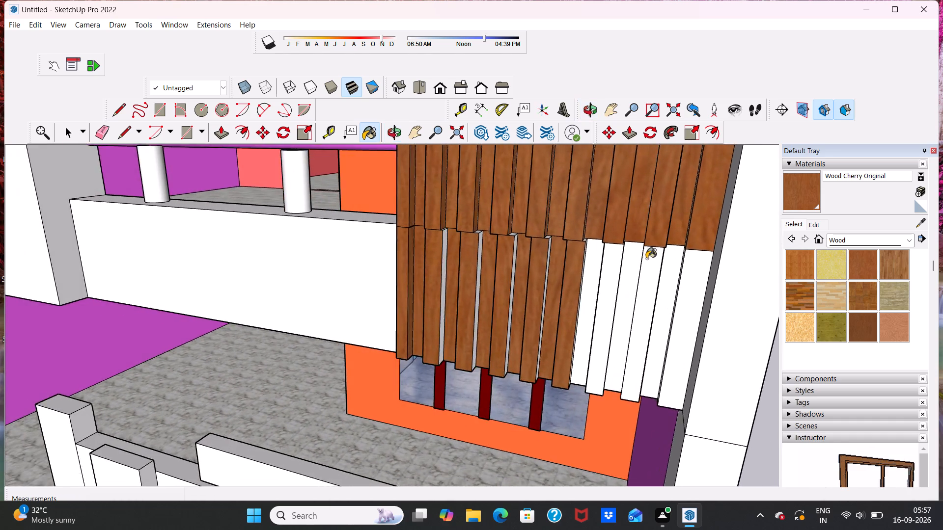
{"action": "scroll", "coordinate": [646, 259], "scroll_direction": "up", "scroll_amount": 3}
{"action": "left_click", "coordinate": [592, 280]}
{"action": "left_click", "coordinate": [634, 272]}
{"action": "left_click_drag", "start_coordinate": [652, 272], "coordinate": [660, 275]}
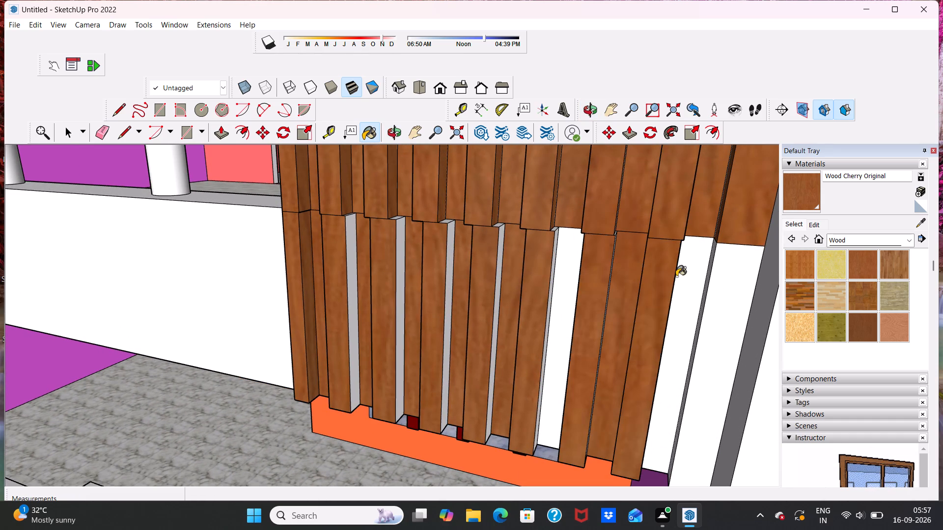
{"action": "left_click_drag", "start_coordinate": [689, 274], "coordinate": [702, 278]}
{"action": "left_click", "coordinate": [733, 280]}
Paint the white side faces of the lower slats facing the end pillar, plus the missed recessed strip, with Wood Cherry Original.
{"action": "scroll", "coordinate": [706, 269], "scroll_direction": "down", "scroll_amount": 3}
{"action": "middle_click_drag", "start_coordinate": [721, 269], "coordinate": [702, 259]}
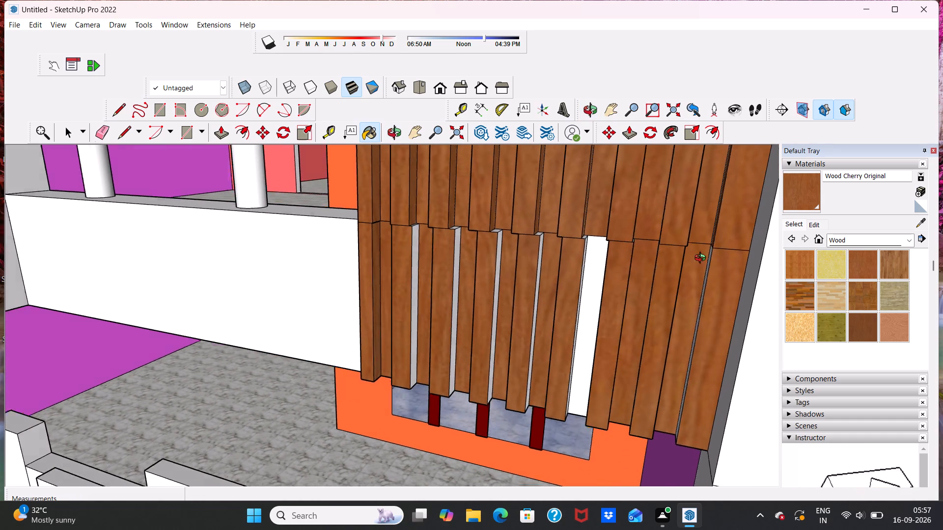
{"action": "middle_click_drag", "start_coordinate": [702, 259], "coordinate": [635, 260]}
{"action": "scroll", "coordinate": [683, 271], "scroll_direction": "up", "scroll_amount": 2}
{"action": "left_click", "coordinate": [662, 287]}
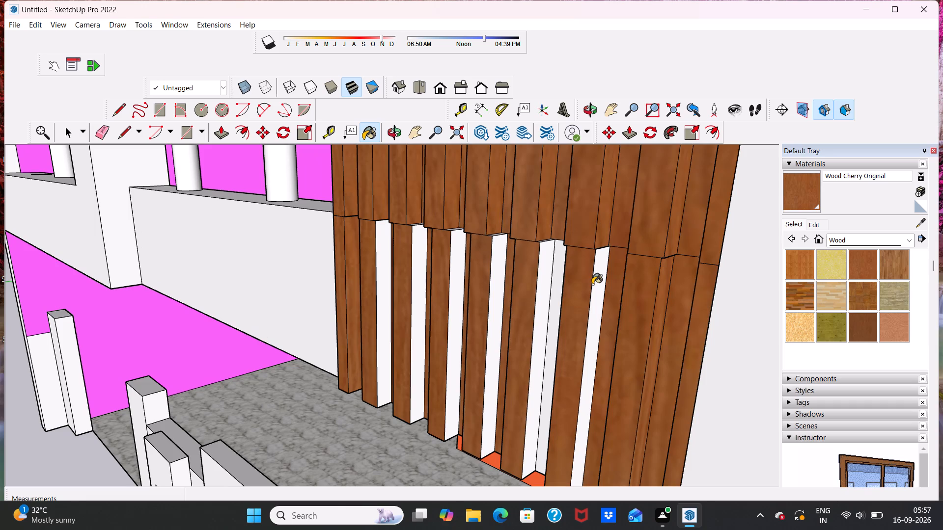
{"action": "left_click", "coordinate": [592, 284]}
{"action": "left_click", "coordinate": [547, 284]}
{"action": "left_click", "coordinate": [556, 284]}
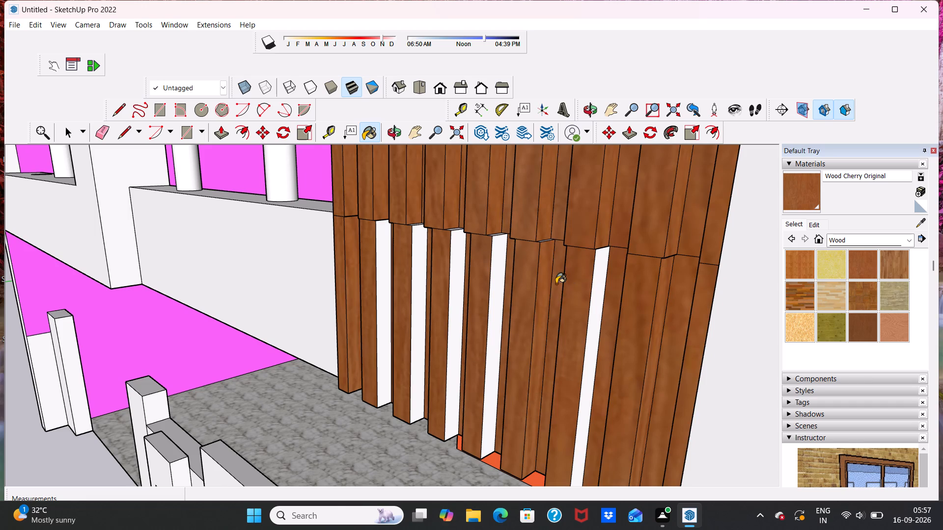
{"action": "left_click", "coordinate": [600, 285]}
{"action": "left_click", "coordinate": [497, 270]}
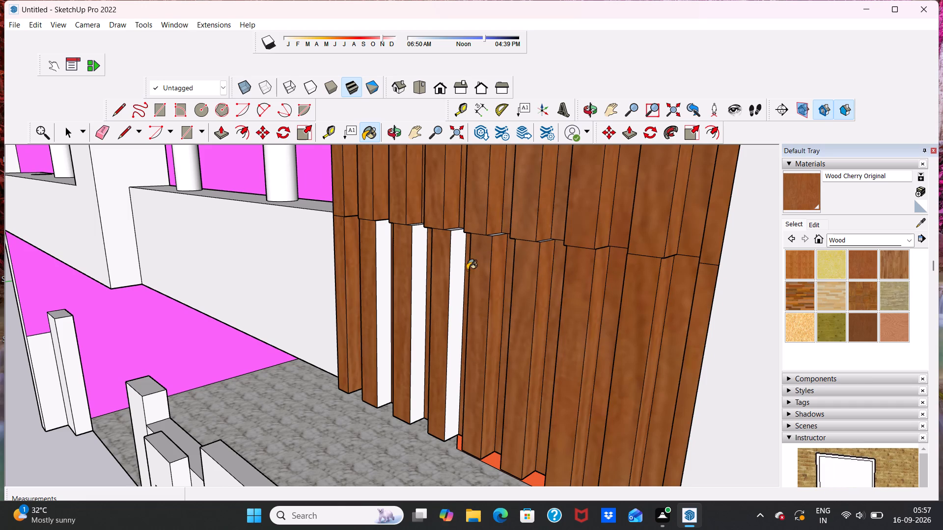
{"action": "left_click", "coordinate": [449, 266]}
{"action": "left_click", "coordinate": [457, 271]}
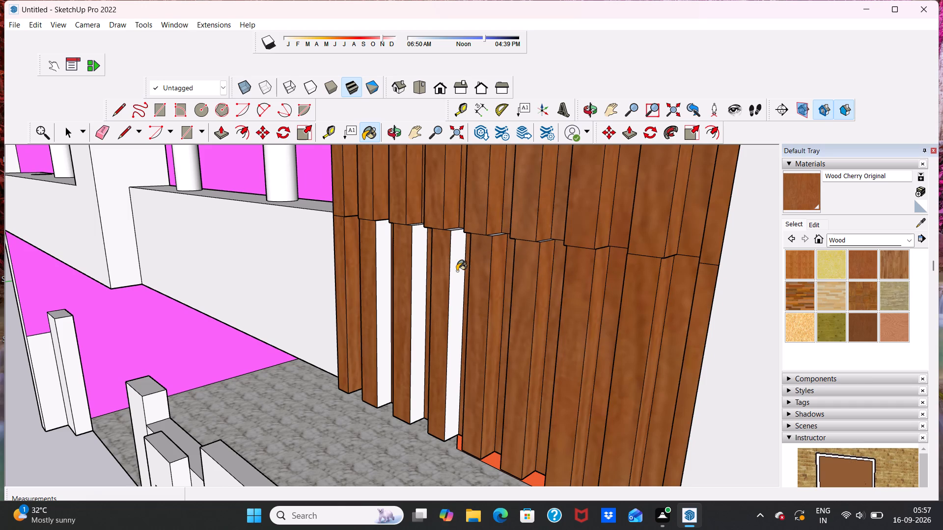
{"action": "left_click", "coordinate": [420, 268]}
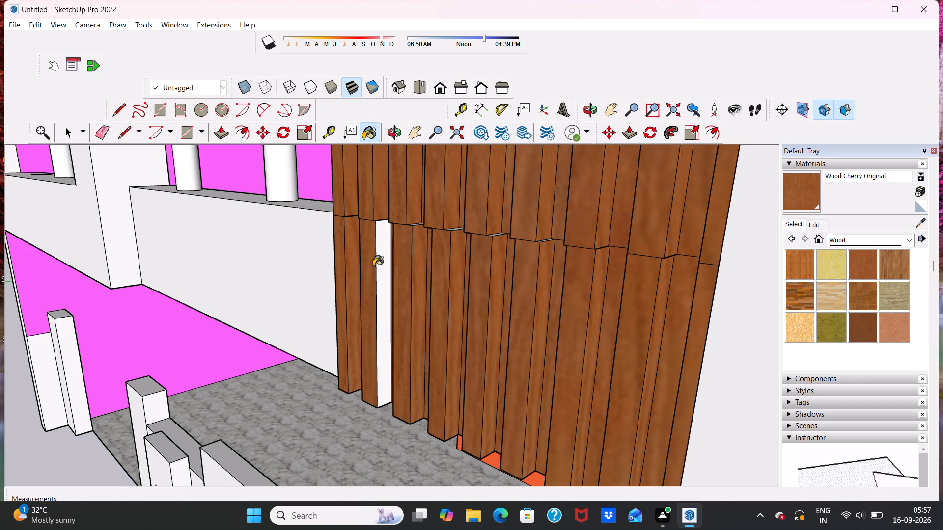
{"action": "left_click", "coordinate": [381, 258]}
Paint the small white ledge faces where the lower slats meet the upper slats with Wood Cherry Original.
{"action": "middle_click_drag", "start_coordinate": [384, 268], "coordinate": [450, 318]}
{"action": "scroll", "coordinate": [439, 268], "scroll_direction": "up", "scroll_amount": 3}
{"action": "left_click", "coordinate": [431, 235]}
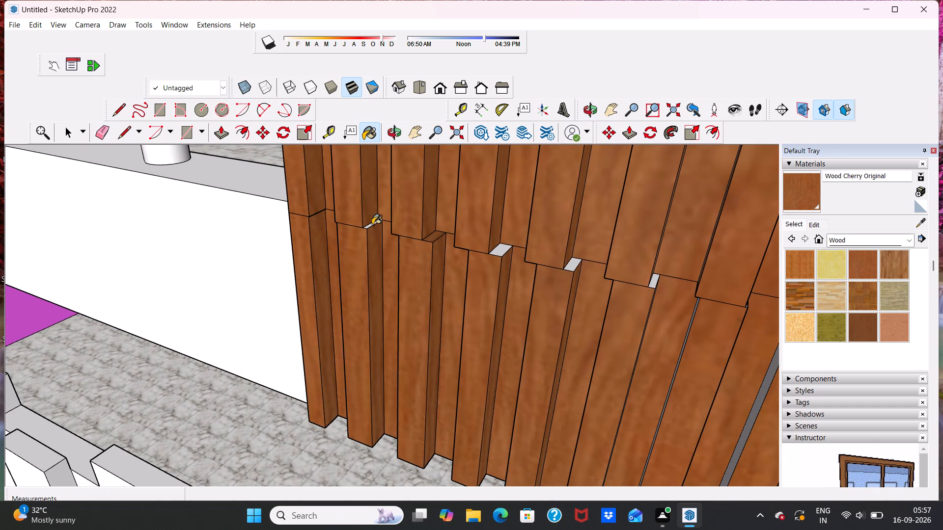
{"action": "left_click", "coordinate": [370, 225]}
{"action": "left_click_drag", "start_coordinate": [501, 251], "coordinate": [503, 256]}
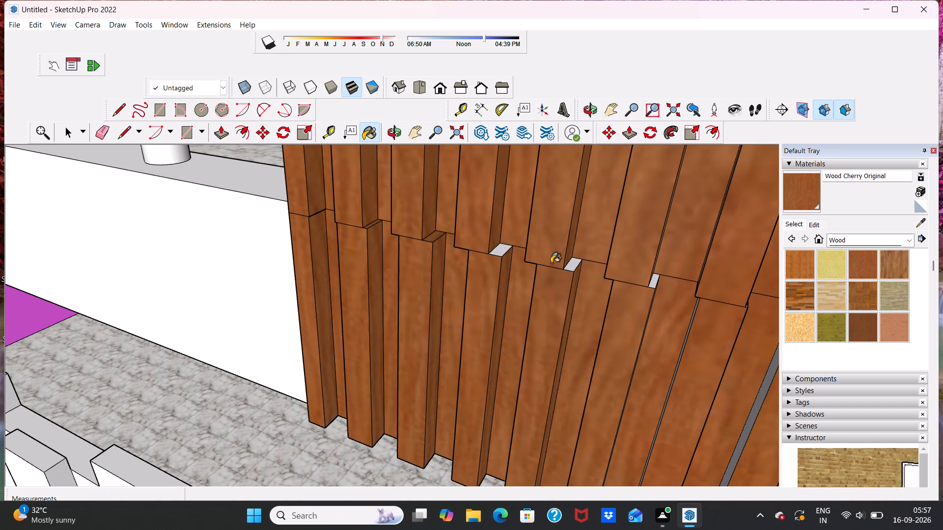
{"action": "scroll", "coordinate": [496, 263], "scroll_direction": "up", "scroll_amount": 5}
{"action": "left_click", "coordinate": [503, 239]}
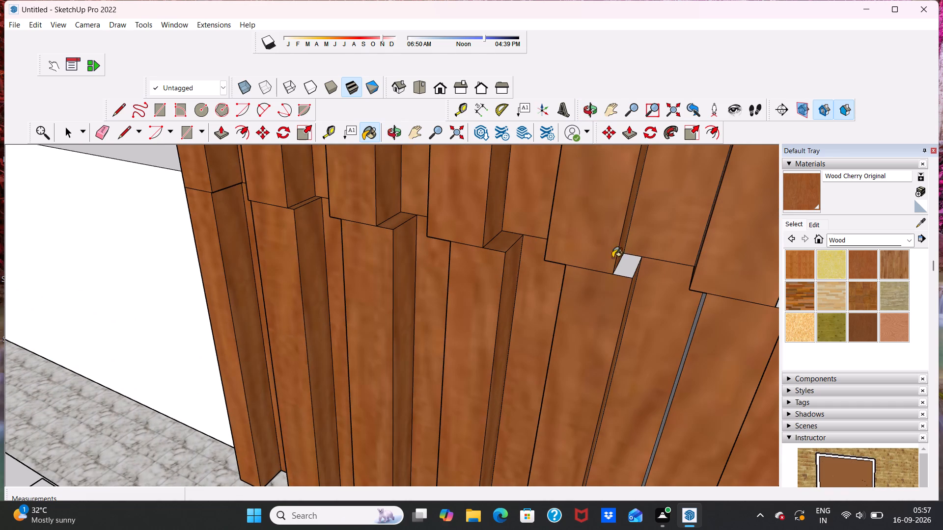
{"action": "left_click", "coordinate": [635, 261]}
{"action": "scroll", "coordinate": [651, 254], "scroll_direction": "down", "scroll_amount": 5}
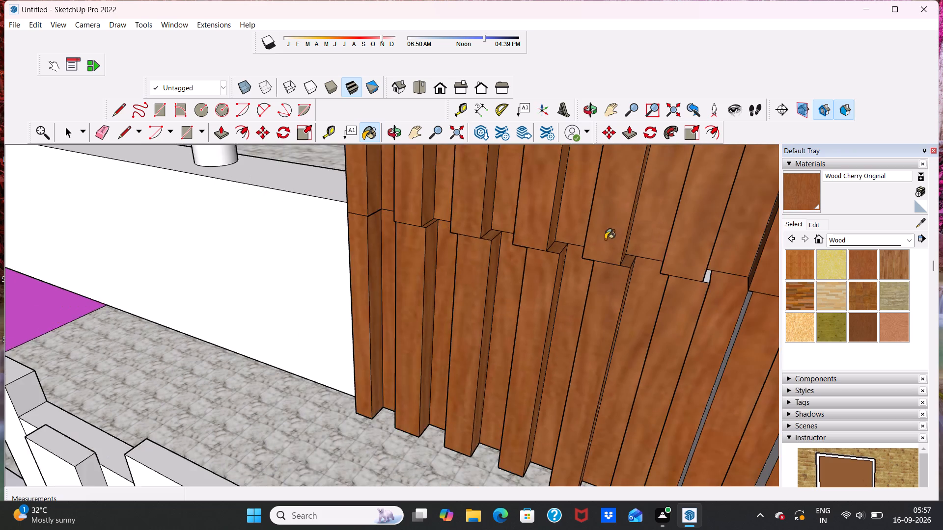
{"action": "scroll", "coordinate": [605, 239], "scroll_direction": "down", "scroll_amount": 6}
{"action": "left_click", "coordinate": [684, 272]}
Paint the unpainted balcony-facing side faces of the middle lower slats with Wood Cherry Original.
{"action": "middle_click_drag", "start_coordinate": [678, 294], "coordinate": [719, 265]}
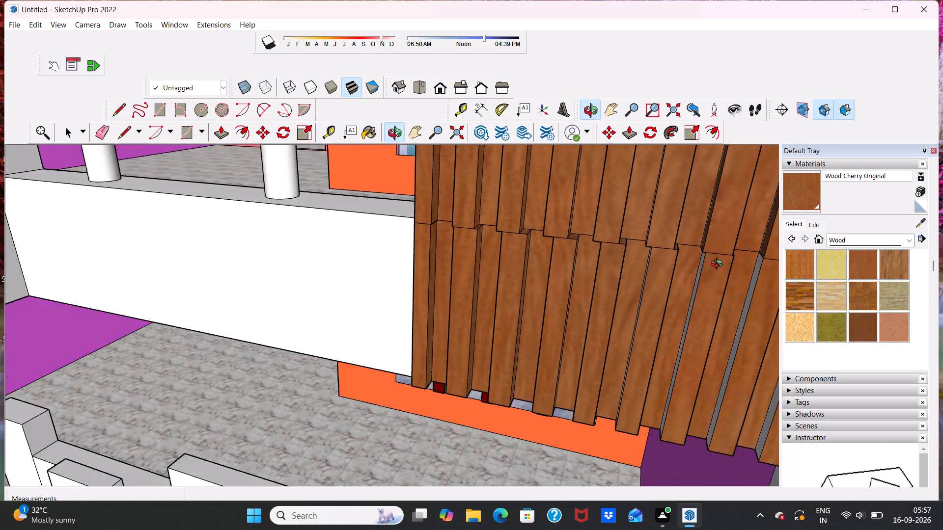
{"action": "middle_click_drag", "start_coordinate": [719, 265], "coordinate": [749, 256]}
{"action": "scroll", "coordinate": [643, 279], "scroll_direction": "up", "scroll_amount": 5}
{"action": "left_click", "coordinate": [624, 275]}
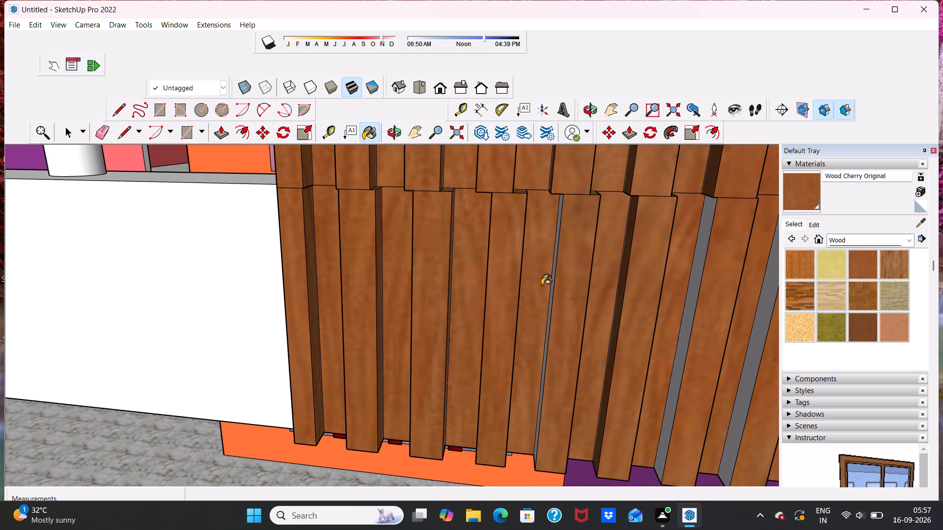
{"action": "left_click", "coordinate": [554, 277]}
{"action": "scroll", "coordinate": [545, 281], "scroll_direction": "up", "scroll_amount": 5}
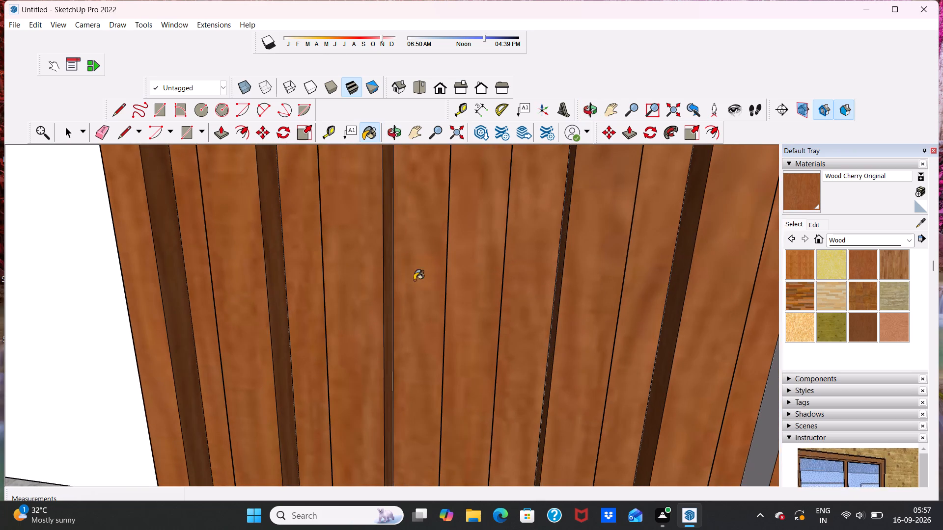
{"action": "middle_click_drag", "start_coordinate": [434, 280], "coordinate": [563, 243]}
{"action": "scroll", "coordinate": [461, 264], "scroll_direction": "up", "scroll_amount": 1}
{"action": "left_click", "coordinate": [445, 268]}
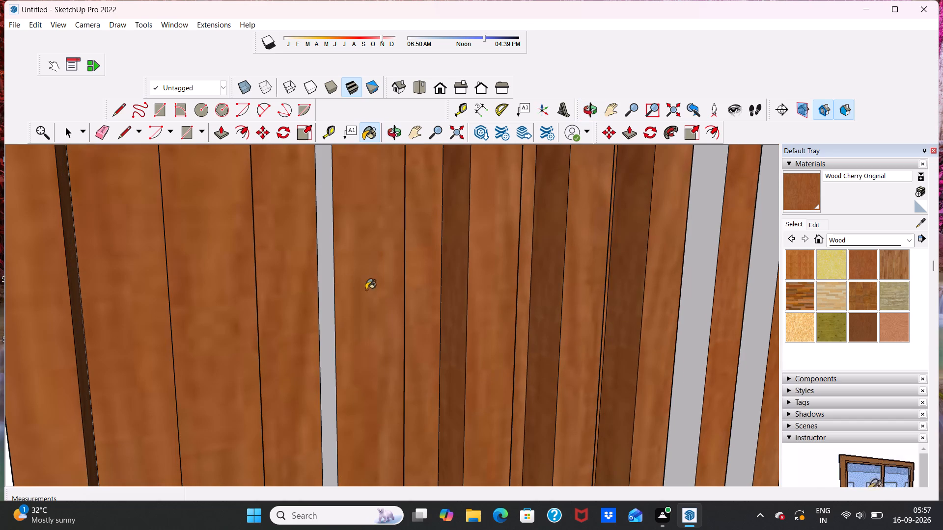
{"action": "left_click", "coordinate": [322, 297]}
Paint the remaining side faces of the lower slats, near the balcony wall and beside the end pillar, with Wood Cherry Original.
{"action": "scroll", "coordinate": [325, 295], "scroll_direction": "down", "scroll_amount": 12}
{"action": "scroll", "coordinate": [292, 282], "scroll_direction": "up", "scroll_amount": 5}
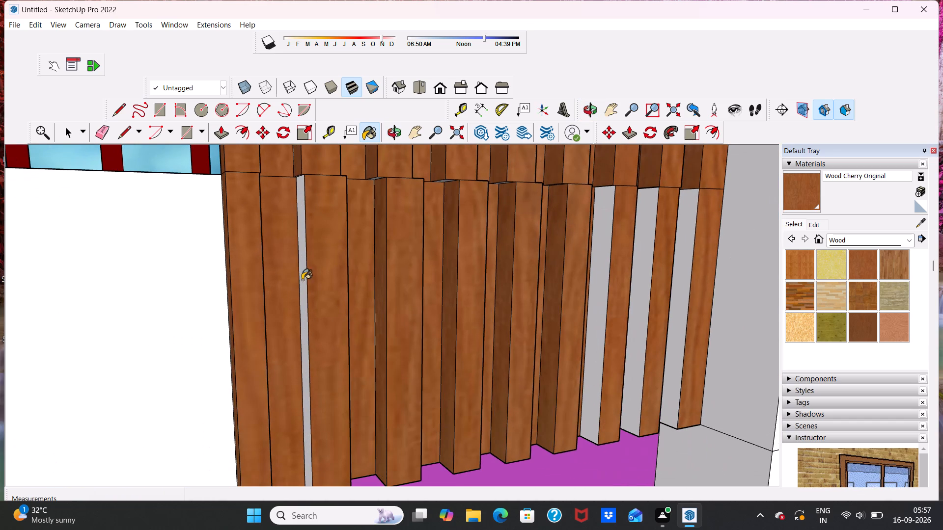
{"action": "left_click", "coordinate": [301, 282]}
{"action": "scroll", "coordinate": [302, 282], "scroll_direction": "down", "scroll_amount": 4}
{"action": "middle_click_drag", "start_coordinate": [353, 284], "coordinate": [277, 309]}
{"action": "scroll", "coordinate": [297, 301], "scroll_direction": "up", "scroll_amount": 1}
{"action": "scroll", "coordinate": [393, 291], "scroll_direction": "down", "scroll_amount": 4}
{"action": "scroll", "coordinate": [528, 273], "scroll_direction": "up", "scroll_amount": 6}
{"action": "left_click", "coordinate": [527, 268]}
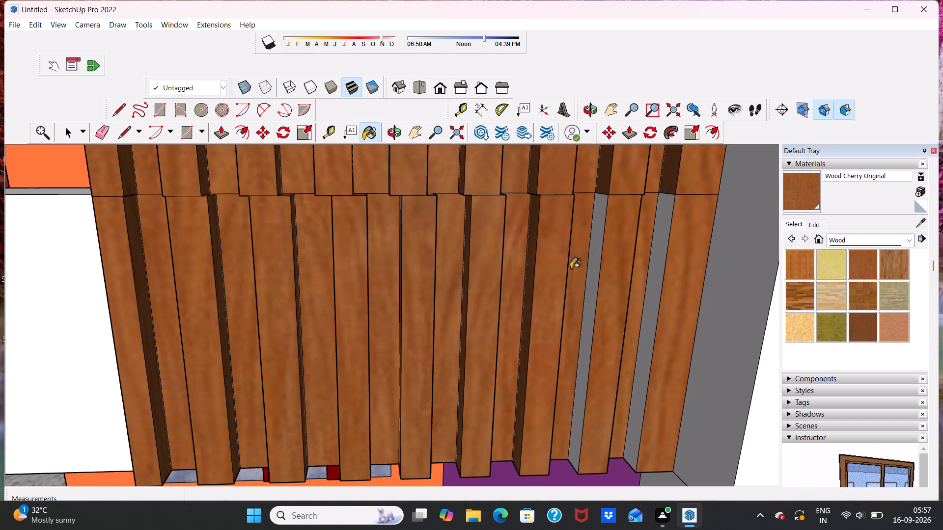
{"action": "left_click", "coordinate": [594, 268]}
{"action": "left_click", "coordinate": [661, 261]}
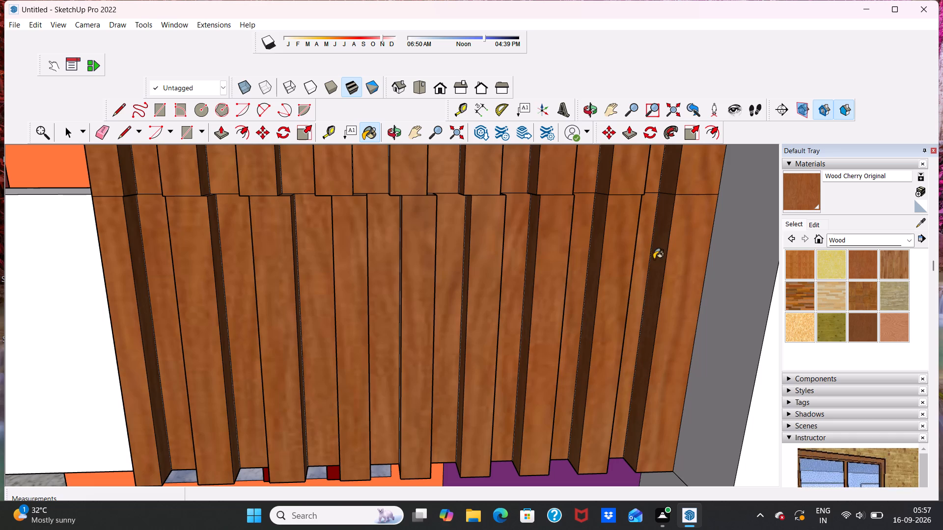
Review the whole façade, checking the wood-painted slats and the slats at the other end of the balcony.
{"action": "scroll", "coordinate": [652, 258], "scroll_direction": "down", "scroll_amount": 6}
{"action": "scroll", "coordinate": [526, 259], "scroll_direction": "down", "scroll_amount": 6}
{"action": "scroll", "coordinate": [484, 260], "scroll_direction": "down", "scroll_amount": 10}
{"action": "key", "text": "space"}
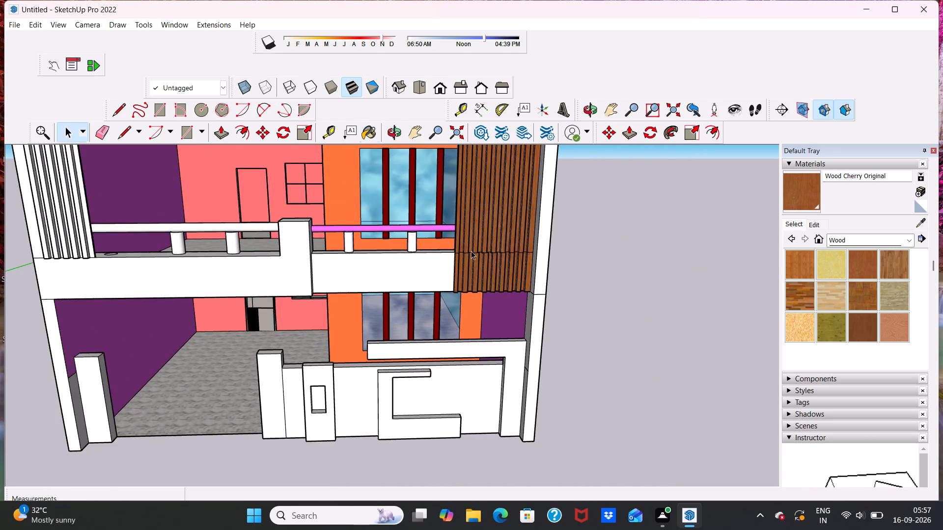
{"action": "scroll", "coordinate": [471, 251], "scroll_direction": "down", "scroll_amount": 11}
{"action": "scroll", "coordinate": [410, 235], "scroll_direction": "up", "scroll_amount": 7}
{"action": "middle_click_drag", "start_coordinate": [403, 241], "coordinate": [343, 170]}
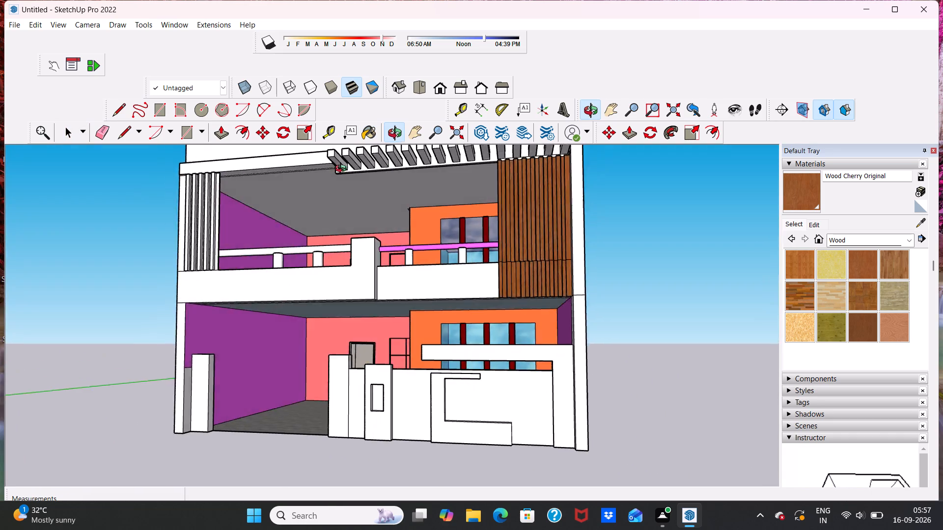
{"action": "middle_click_drag", "start_coordinate": [343, 170], "coordinate": [398, 207]}
{"action": "scroll", "coordinate": [570, 231], "scroll_direction": "down", "scroll_amount": 4}
{"action": "middle_click_drag", "start_coordinate": [572, 228], "coordinate": [503, 276]}
{"action": "scroll", "coordinate": [451, 246], "scroll_direction": "up", "scroll_amount": 5}
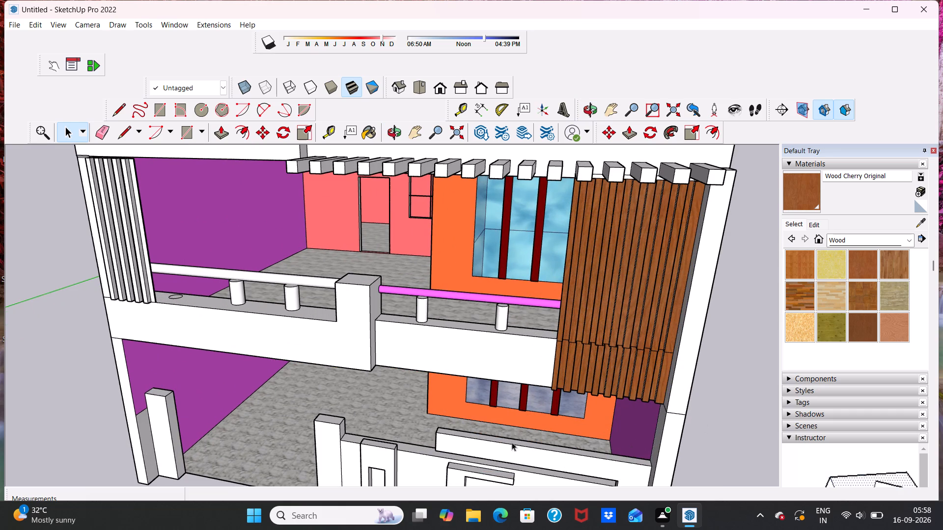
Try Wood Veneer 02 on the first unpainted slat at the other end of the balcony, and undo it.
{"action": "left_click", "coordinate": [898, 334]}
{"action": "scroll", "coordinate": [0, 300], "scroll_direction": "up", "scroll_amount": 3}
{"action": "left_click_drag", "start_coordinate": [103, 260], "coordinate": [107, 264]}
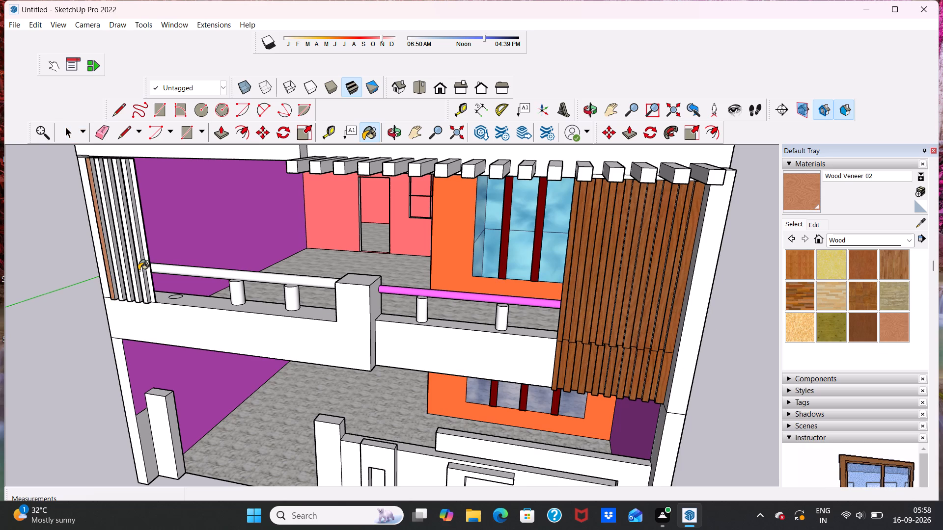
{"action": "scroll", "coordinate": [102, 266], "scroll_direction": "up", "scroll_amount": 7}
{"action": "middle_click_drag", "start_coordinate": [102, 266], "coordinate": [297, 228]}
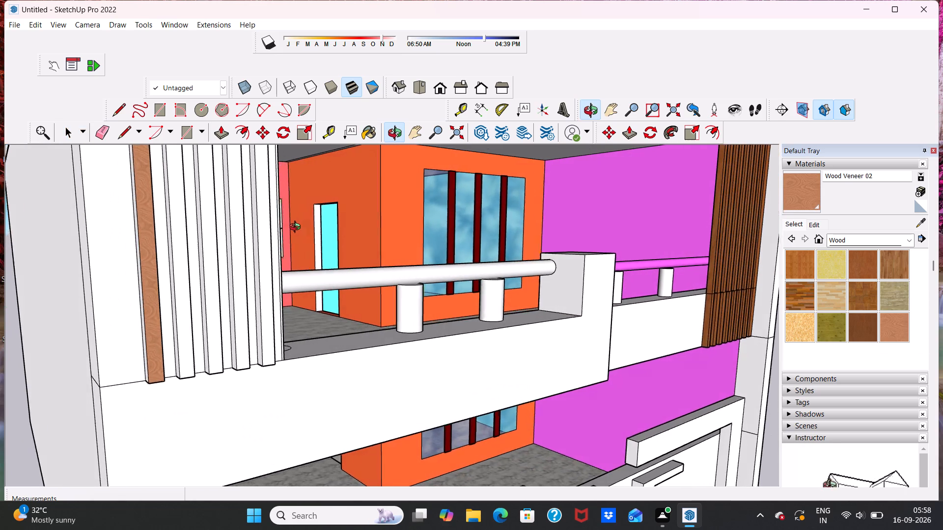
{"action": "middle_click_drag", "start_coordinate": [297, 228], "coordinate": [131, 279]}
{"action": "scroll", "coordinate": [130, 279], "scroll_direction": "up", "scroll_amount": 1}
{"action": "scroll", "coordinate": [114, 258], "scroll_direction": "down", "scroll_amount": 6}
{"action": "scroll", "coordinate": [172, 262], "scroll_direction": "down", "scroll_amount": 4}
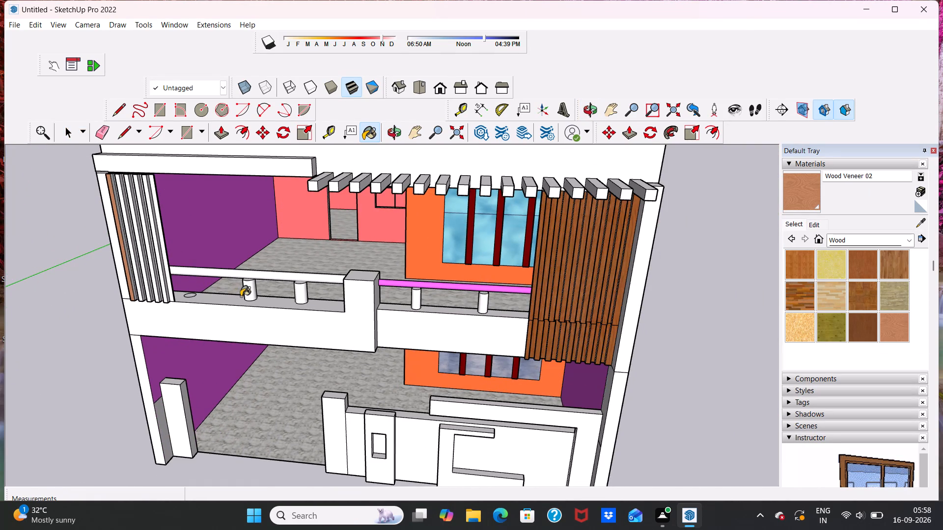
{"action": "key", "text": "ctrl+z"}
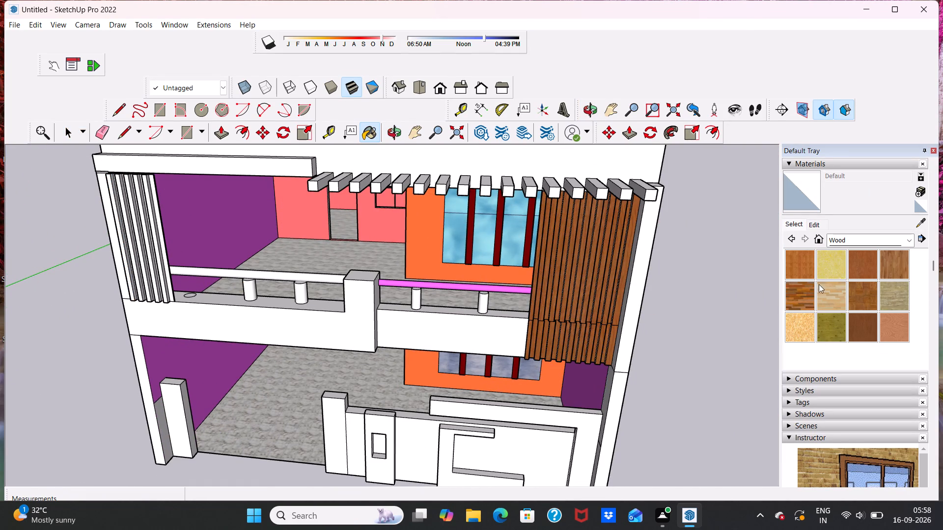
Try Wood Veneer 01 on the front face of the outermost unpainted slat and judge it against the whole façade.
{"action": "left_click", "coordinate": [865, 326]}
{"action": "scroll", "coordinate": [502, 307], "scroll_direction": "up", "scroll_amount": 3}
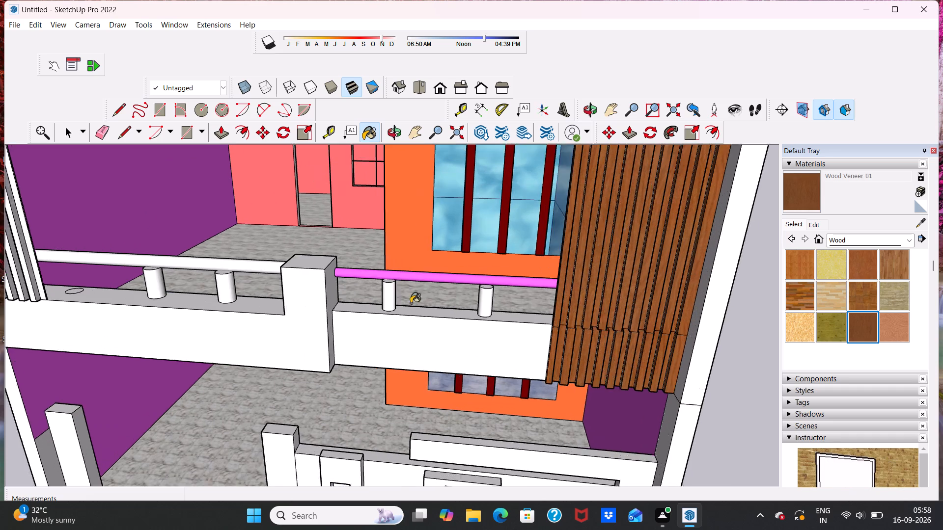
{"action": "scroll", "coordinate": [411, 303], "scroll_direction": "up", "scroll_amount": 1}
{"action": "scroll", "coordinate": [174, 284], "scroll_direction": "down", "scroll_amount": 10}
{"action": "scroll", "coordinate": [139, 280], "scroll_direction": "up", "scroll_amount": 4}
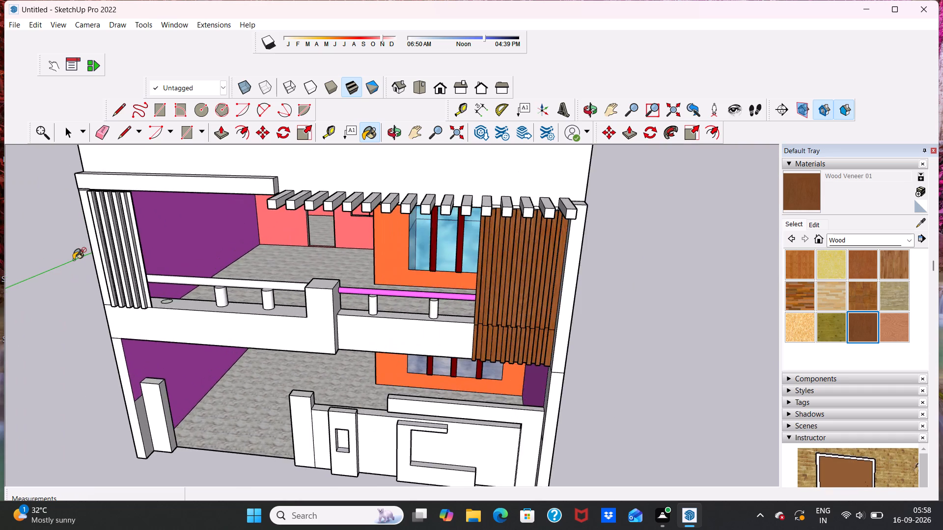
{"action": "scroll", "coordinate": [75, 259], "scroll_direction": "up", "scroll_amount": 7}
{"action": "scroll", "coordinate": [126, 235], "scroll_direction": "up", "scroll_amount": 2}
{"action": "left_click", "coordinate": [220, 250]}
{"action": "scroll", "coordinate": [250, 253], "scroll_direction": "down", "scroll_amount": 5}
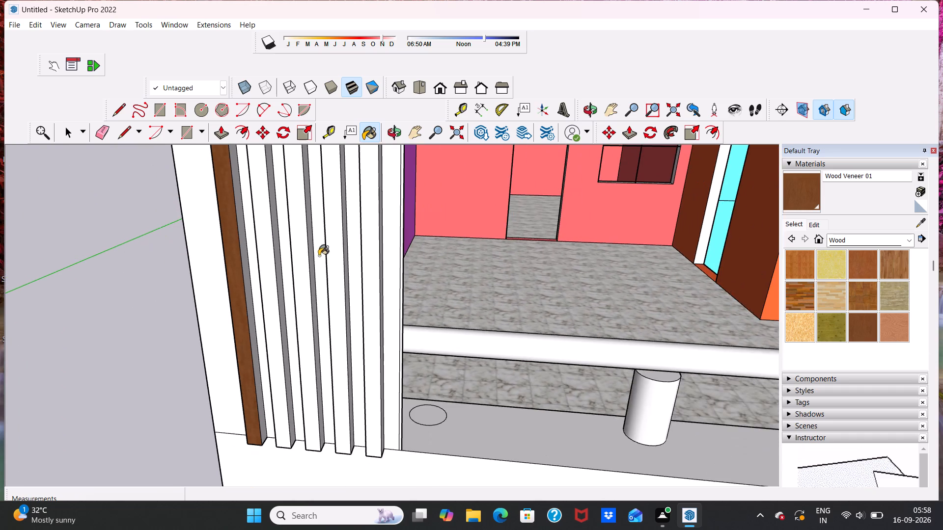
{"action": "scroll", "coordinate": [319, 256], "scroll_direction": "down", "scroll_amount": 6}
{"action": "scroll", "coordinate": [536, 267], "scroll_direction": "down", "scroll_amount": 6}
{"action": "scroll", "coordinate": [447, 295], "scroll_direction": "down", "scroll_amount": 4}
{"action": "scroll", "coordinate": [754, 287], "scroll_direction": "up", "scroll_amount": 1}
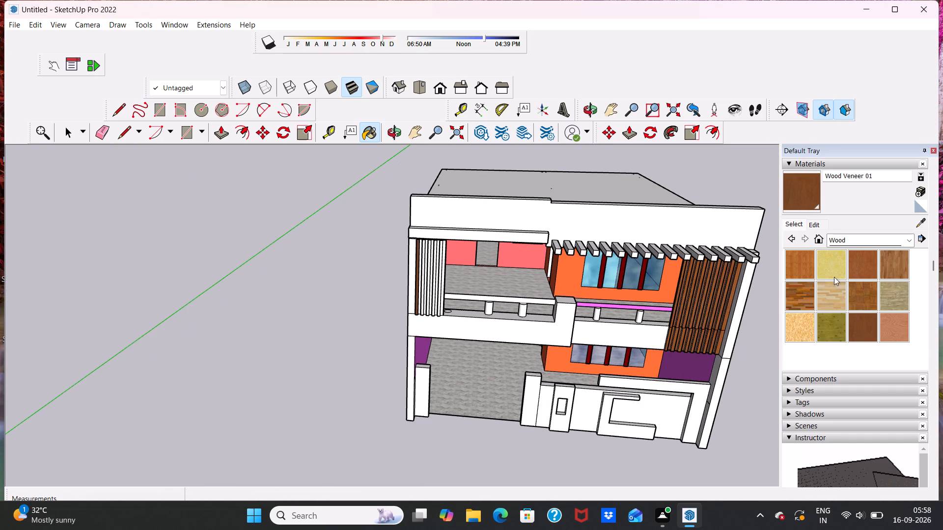
Paint the outermost slat's front, the recessed strip beside it and the adjacent slat's front with Wood Cherry Original.
{"action": "left_click", "coordinate": [866, 261]}
{"action": "scroll", "coordinate": [393, 306], "scroll_direction": "up", "scroll_amount": 9}
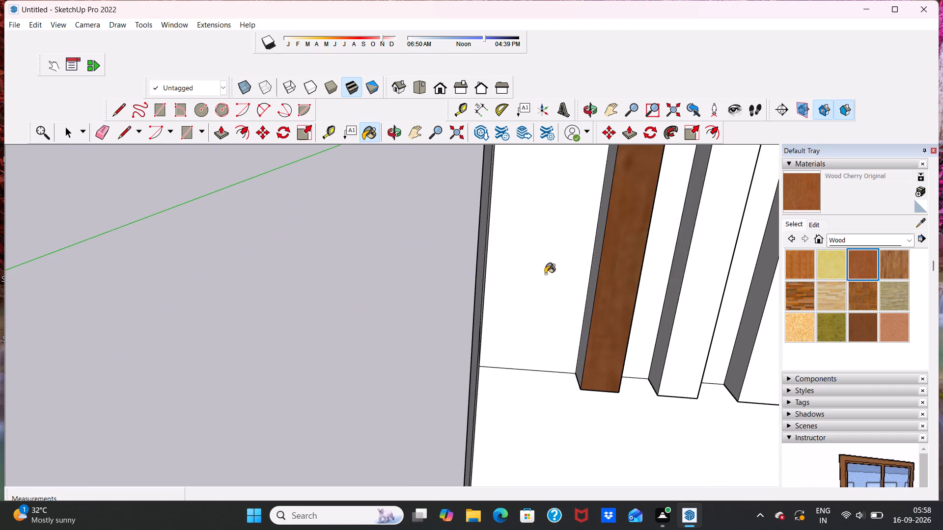
{"action": "left_click", "coordinate": [622, 283]}
{"action": "left_click", "coordinate": [659, 287]}
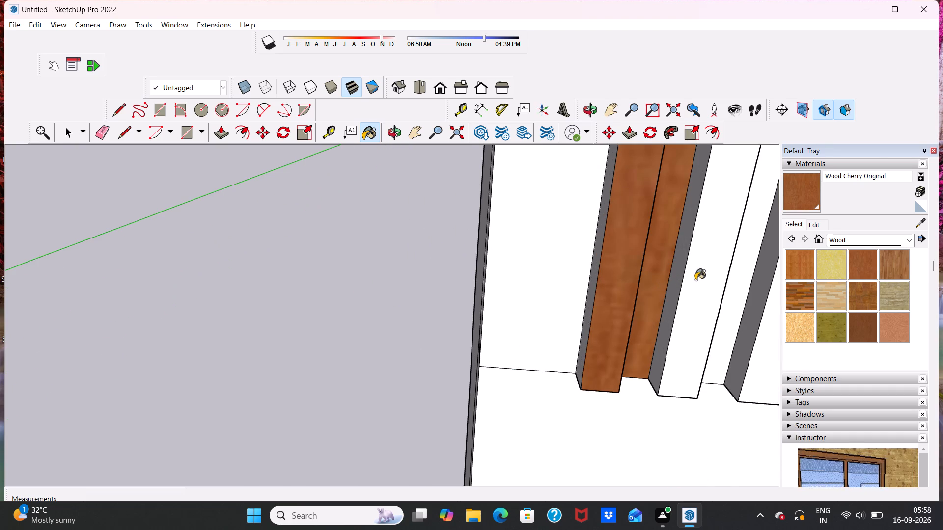
{"action": "scroll", "coordinate": [695, 280], "scroll_direction": "down", "scroll_amount": 1}
{"action": "left_click", "coordinate": [698, 277]}
{"action": "scroll", "coordinate": [562, 232], "scroll_direction": "down", "scroll_amount": 17}
{"action": "scroll", "coordinate": [367, 230], "scroll_direction": "up", "scroll_amount": 4}
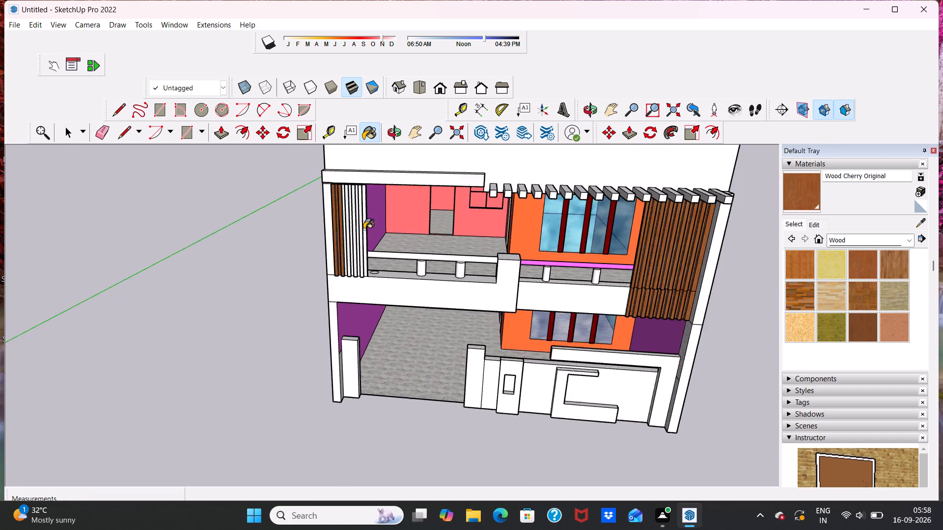
Paint the remaining slat fronts and recessed strips of this slat group with Wood Cherry Original, up to the balcony opening.
{"action": "scroll", "coordinate": [364, 229], "scroll_direction": "up", "scroll_amount": 5}
{"action": "scroll", "coordinate": [430, 240], "scroll_direction": "up", "scroll_amount": 1}
{"action": "scroll", "coordinate": [435, 246], "scroll_direction": "down", "scroll_amount": 3}
{"action": "scroll", "coordinate": [600, 258], "scroll_direction": "up", "scroll_amount": 1}
{"action": "left_click", "coordinate": [555, 256]}
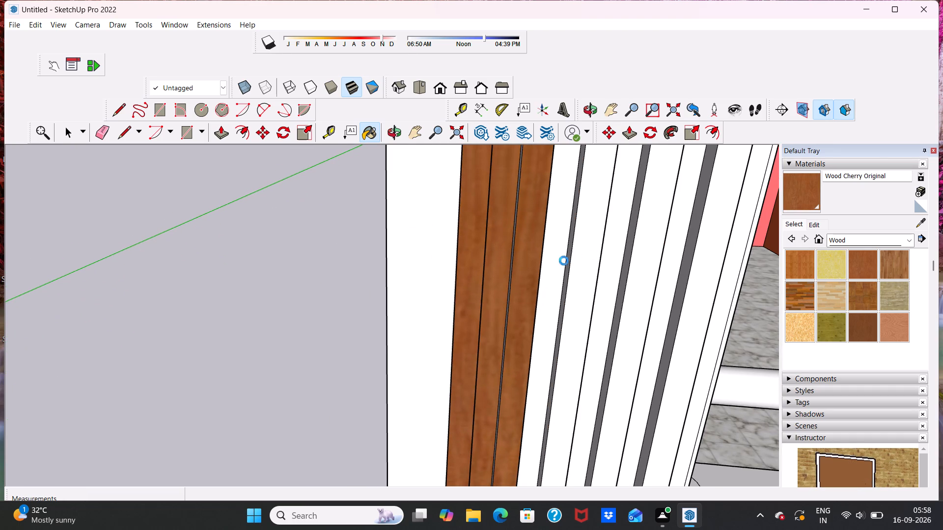
{"action": "left_click", "coordinate": [582, 258]}
{"action": "left_click", "coordinate": [609, 258]}
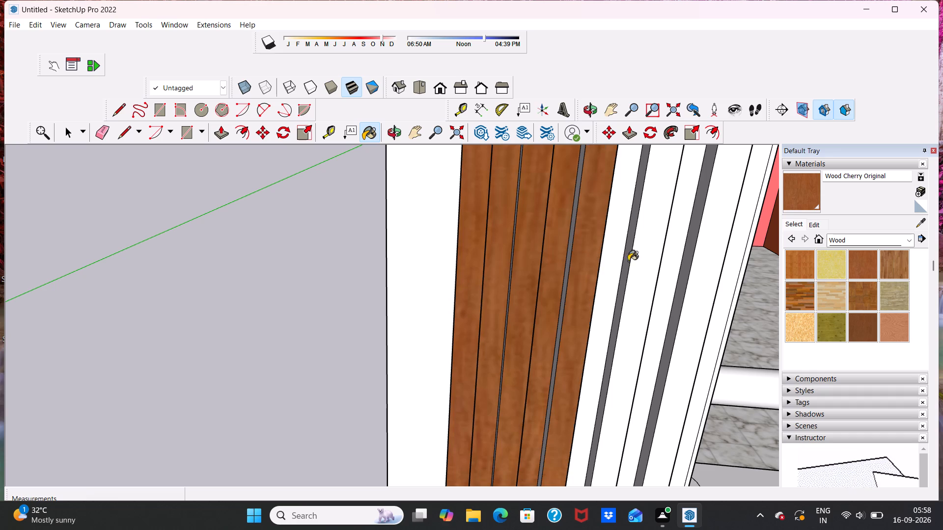
{"action": "left_click", "coordinate": [638, 260]}
{"action": "left_click", "coordinate": [671, 260]}
{"action": "left_click", "coordinate": [698, 259]}
{"action": "scroll", "coordinate": [655, 248], "scroll_direction": "down", "scroll_amount": 5}
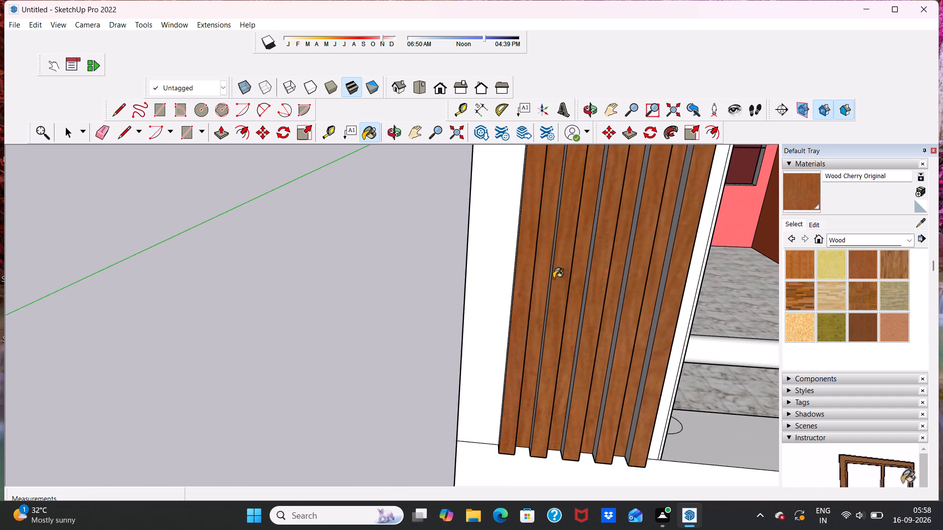
{"action": "scroll", "coordinate": [528, 267], "scroll_direction": "down", "scroll_amount": 5}
{"action": "scroll", "coordinate": [662, 267], "scroll_direction": "up", "scroll_amount": 4}
{"action": "left_click", "coordinate": [591, 276]}
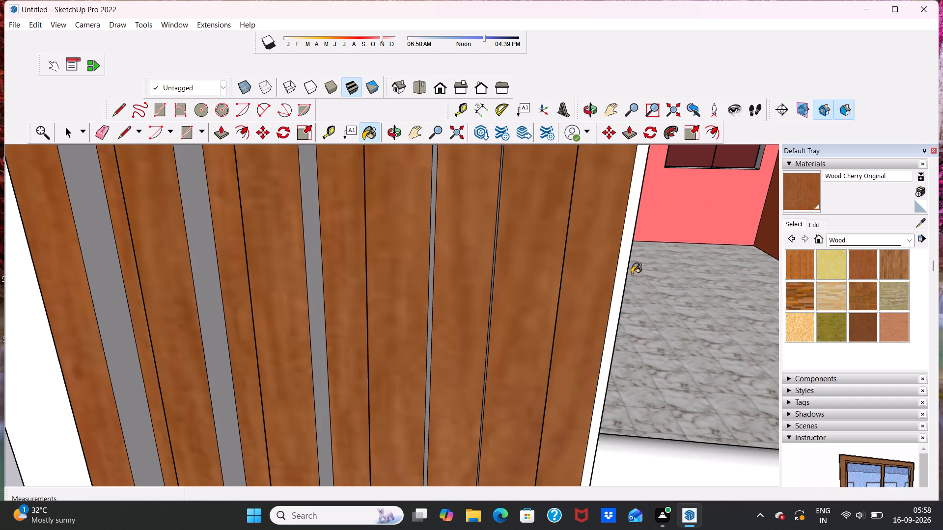
{"action": "left_click", "coordinate": [631, 274]}
{"action": "left_click", "coordinate": [623, 277]}
Paint the white edge strip at the balcony opening and the balcony-facing side faces of these slats with Wood Cherry Original.
{"action": "middle_click_drag", "start_coordinate": [579, 272], "coordinate": [399, 262]}
{"action": "scroll", "coordinate": [399, 261], "scroll_direction": "up", "scroll_amount": 1}
{"action": "scroll", "coordinate": [255, 254], "scroll_direction": "down", "scroll_amount": 8}
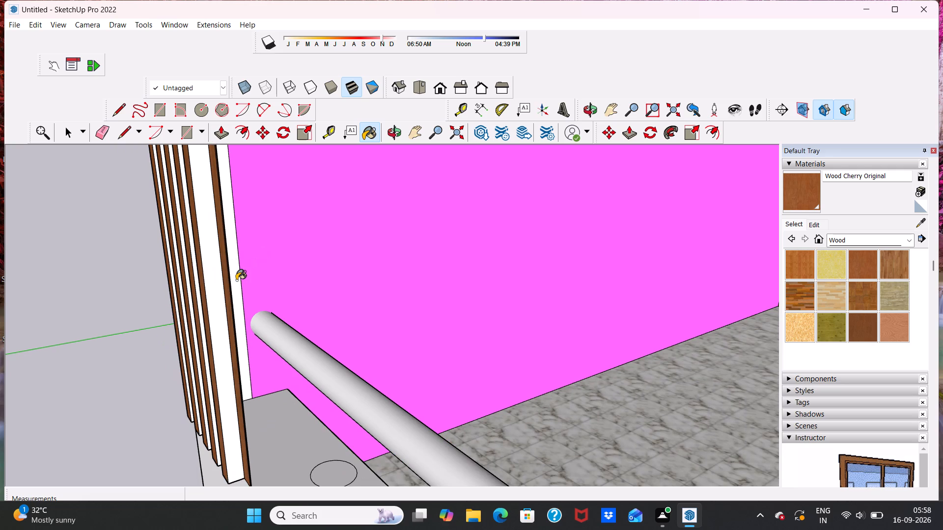
{"action": "left_click", "coordinate": [236, 280]}
{"action": "left_click", "coordinate": [212, 286]}
{"action": "middle_click_drag", "start_coordinate": [172, 298], "coordinate": [236, 304]}
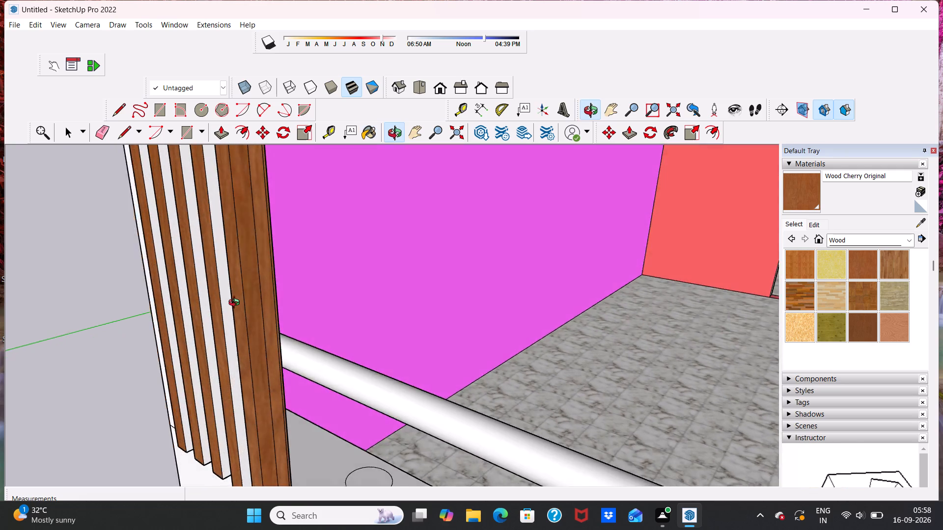
{"action": "middle_click_drag", "start_coordinate": [236, 304], "coordinate": [262, 315]}
{"action": "scroll", "coordinate": [262, 315], "scroll_direction": "up", "scroll_amount": 1}
{"action": "left_click", "coordinate": [249, 304]}
{"action": "left_click", "coordinate": [211, 300]}
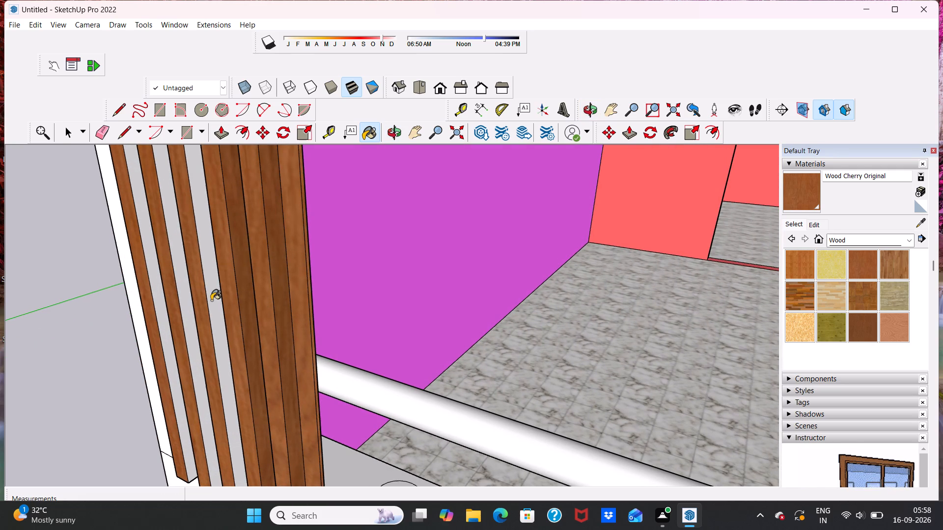
{"action": "left_click", "coordinate": [181, 287]}
{"action": "left_click", "coordinate": [155, 284]}
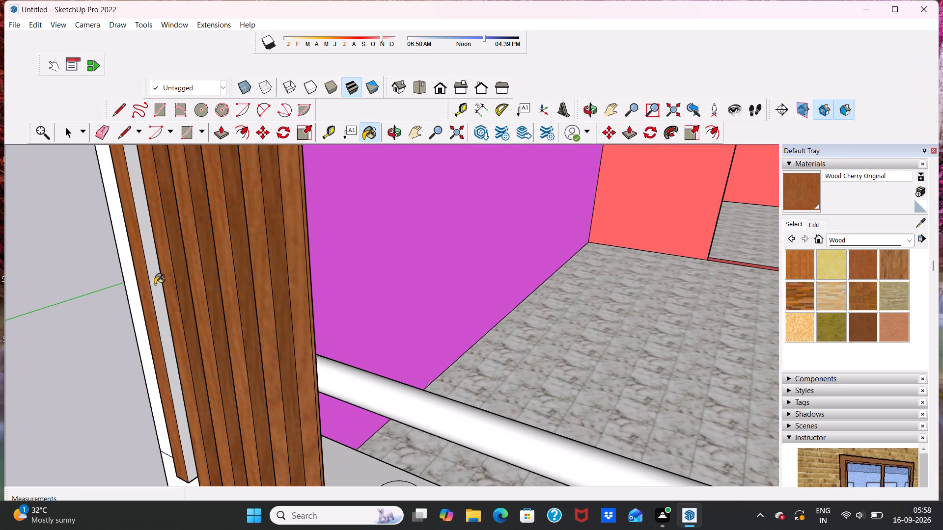
Paint the five slats' opposite side faces, towards the outer end pillar, with Wood Cherry Original.
{"action": "middle_click_drag", "start_coordinate": [139, 300], "coordinate": [379, 258]}
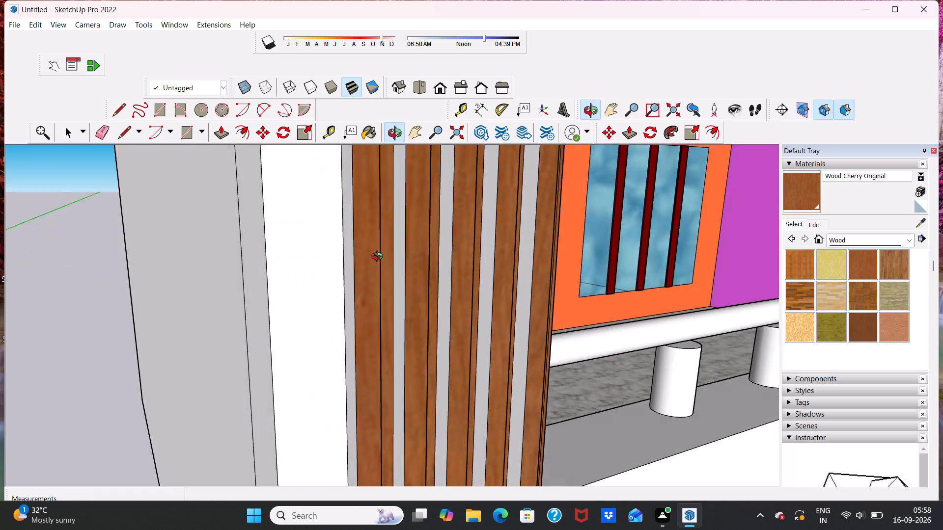
{"action": "middle_click_drag", "start_coordinate": [379, 258], "coordinate": [391, 258]}
{"action": "left_click", "coordinate": [382, 258]}
{"action": "left_click_drag", "start_coordinate": [430, 263], "coordinate": [436, 265]}
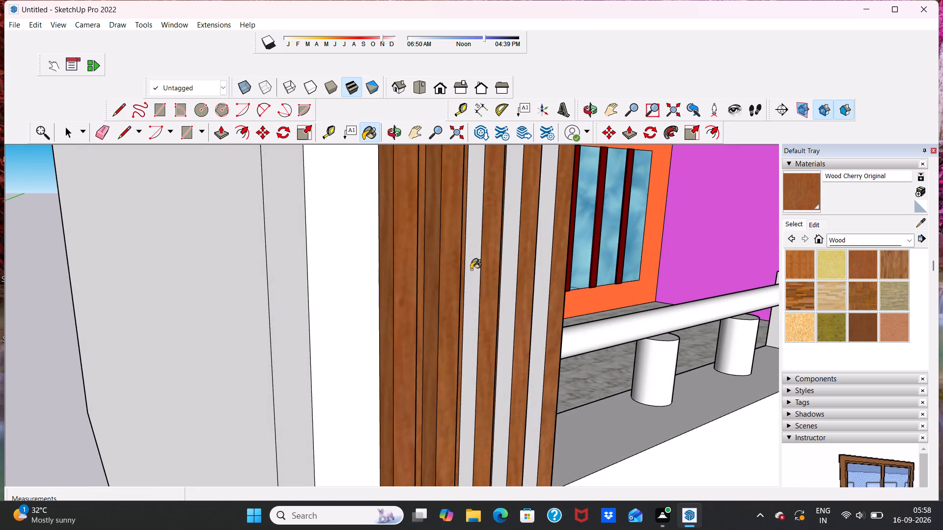
{"action": "left_click", "coordinate": [472, 269]}
{"action": "left_click", "coordinate": [505, 269]}
{"action": "left_click", "coordinate": [539, 273]}
Paint the small white top faces of the five slats, just below the roof beam, with Wood Cherry Original.
{"action": "scroll", "coordinate": [544, 265], "scroll_direction": "down", "scroll_amount": 1}
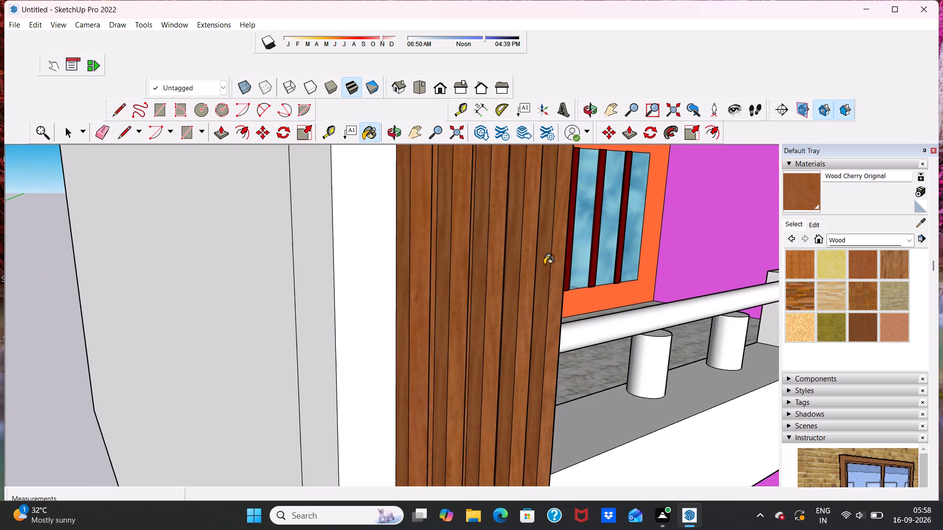
{"action": "scroll", "coordinate": [544, 265], "scroll_direction": "down", "scroll_amount": 1}
{"action": "middle_click_drag", "start_coordinate": [545, 265], "coordinate": [434, 349]}
{"action": "scroll", "coordinate": [428, 324], "scroll_direction": "up", "scroll_amount": 1}
{"action": "scroll", "coordinate": [379, 287], "scroll_direction": "down", "scroll_amount": 10}
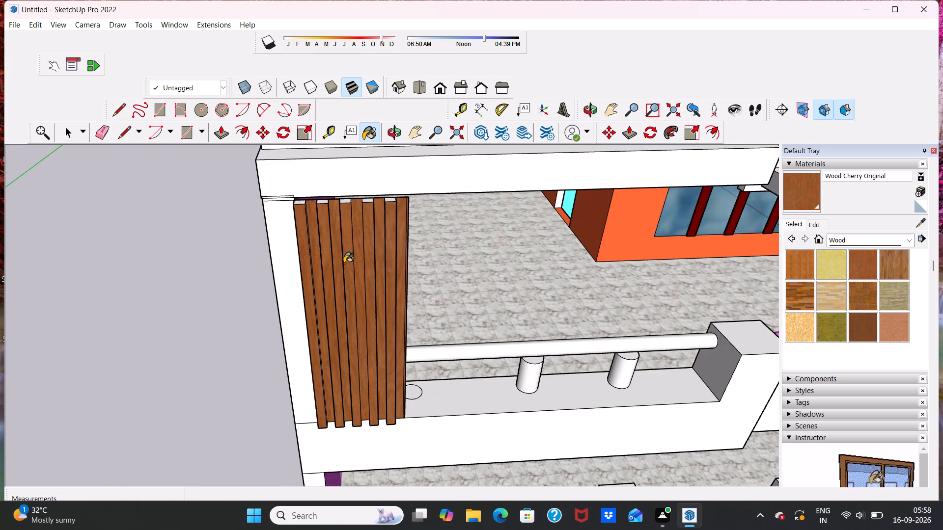
{"action": "scroll", "coordinate": [313, 217], "scroll_direction": "up", "scroll_amount": 4}
{"action": "left_click", "coordinate": [290, 197]}
{"action": "left_click", "coordinate": [325, 200]}
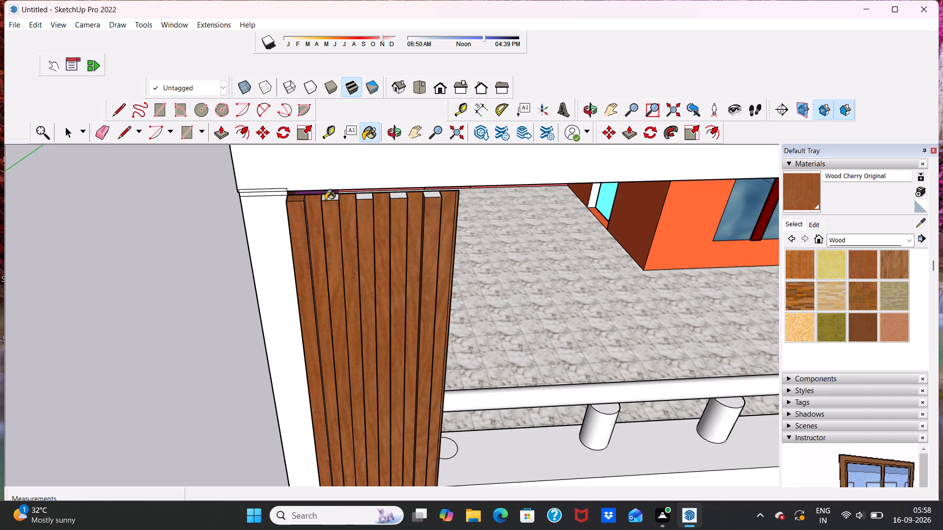
{"action": "left_click", "coordinate": [366, 198]}
{"action": "left_click", "coordinate": [335, 199]}
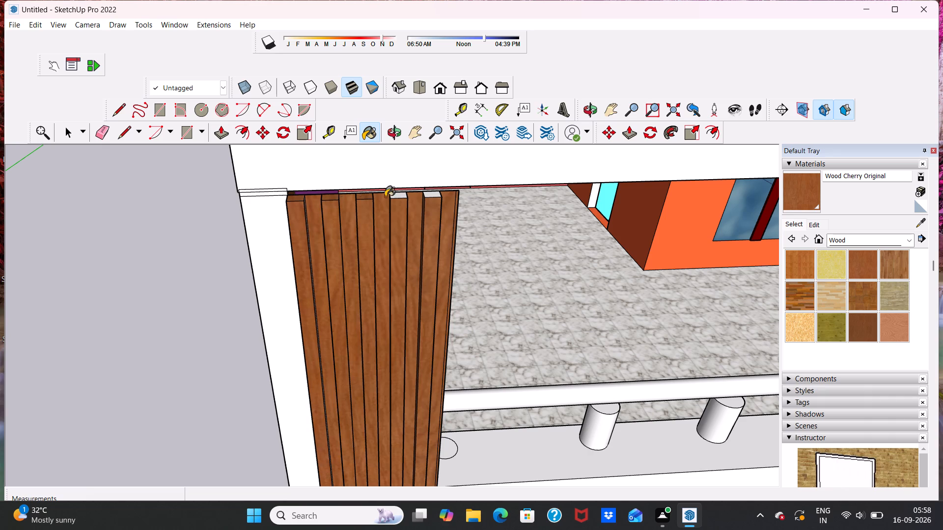
{"action": "left_click", "coordinate": [396, 197]}
{"action": "scroll", "coordinate": [433, 200], "scroll_direction": "up", "scroll_amount": 2}
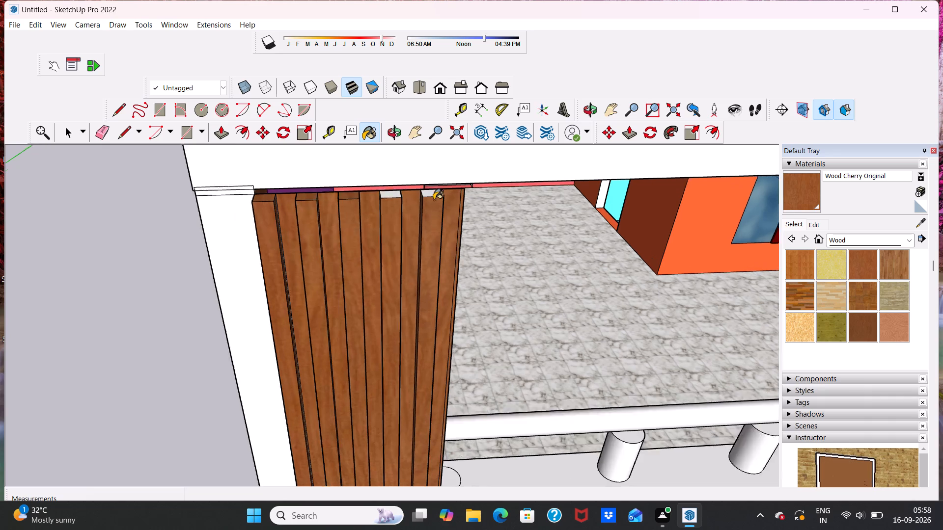
{"action": "scroll", "coordinate": [434, 200], "scroll_direction": "up", "scroll_amount": 4}
{"action": "left_click", "coordinate": [361, 192]}
{"action": "left_click", "coordinate": [435, 196]}
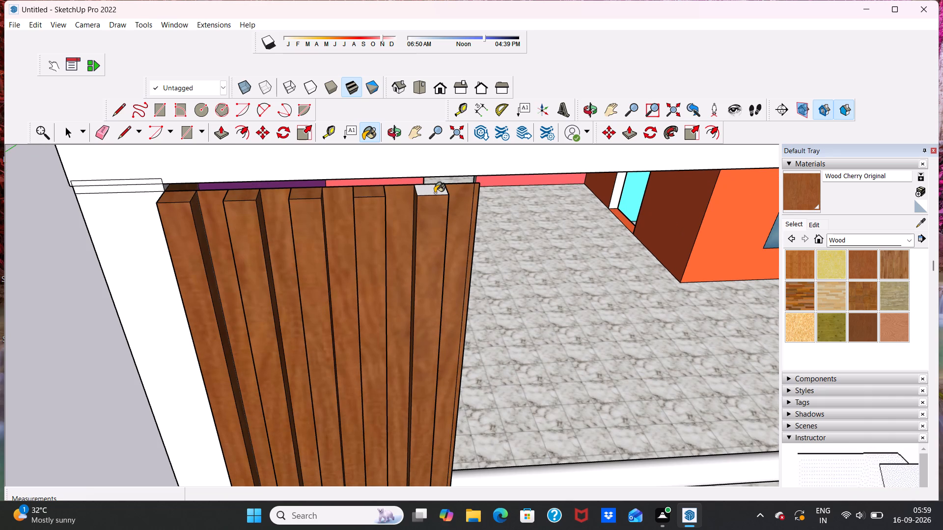
{"action": "left_click", "coordinate": [435, 193]}
Push/Pull the circle on the balcony ledge beside the newly painted slats up about 1' 4 1/4" as a railing post.
{"action": "scroll", "coordinate": [425, 197], "scroll_direction": "down", "scroll_amount": 4}
{"action": "middle_click_drag", "start_coordinate": [395, 237], "coordinate": [396, 144]}
{"action": "scroll", "coordinate": [395, 143], "scroll_direction": "up", "scroll_amount": 1}
{"action": "scroll", "coordinate": [370, 177], "scroll_direction": "down", "scroll_amount": 5}
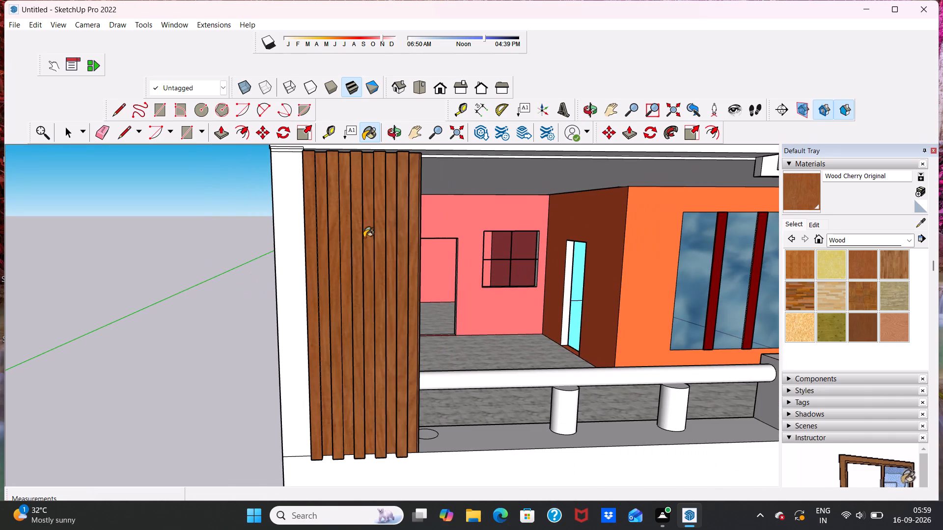
{"action": "key", "text": "space"}
{"action": "scroll", "coordinate": [208, 246], "scroll_direction": "down", "scroll_amount": 1}
{"action": "middle_click_drag", "start_coordinate": [214, 252], "coordinate": [102, 269]}
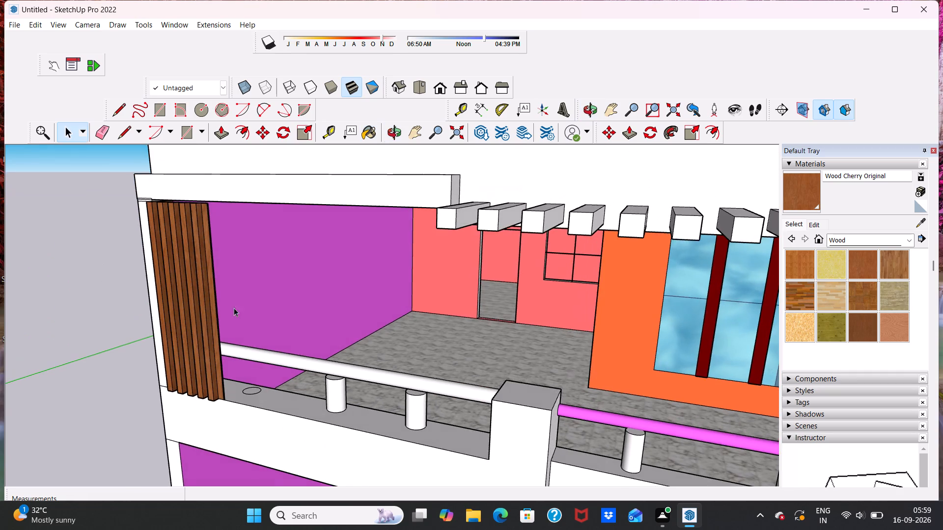
{"action": "scroll", "coordinate": [279, 305], "scroll_direction": "up", "scroll_amount": 2}
{"action": "left_click", "coordinate": [248, 411]}
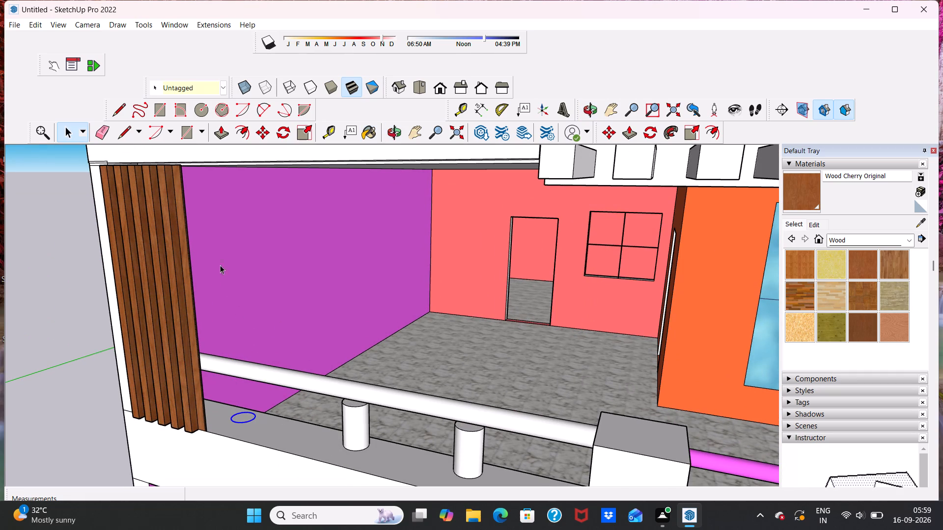
{"action": "left_click_drag", "start_coordinate": [220, 131], "coordinate": [221, 138]}
{"action": "scroll", "coordinate": [256, 341], "scroll_direction": "up", "scroll_amount": 5}
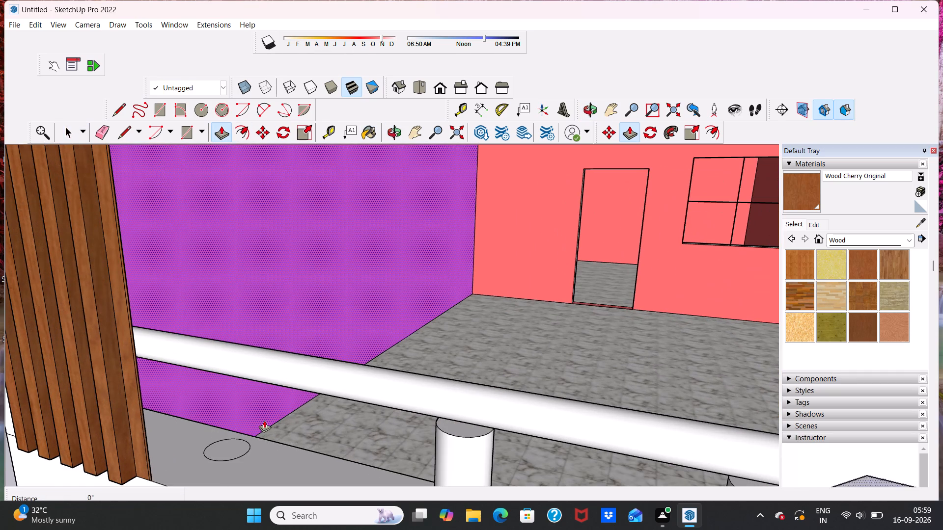
{"action": "left_click", "coordinate": [227, 444]}
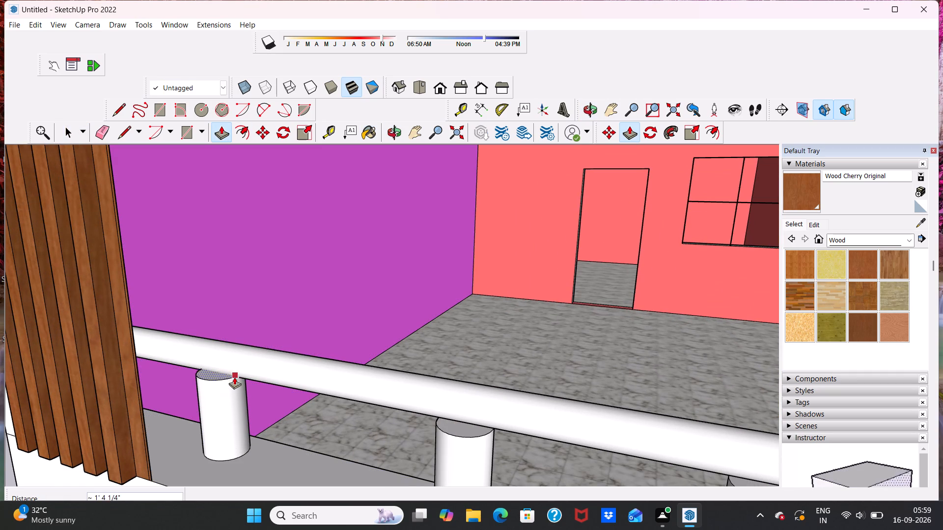
{"action": "left_click", "coordinate": [236, 379]}
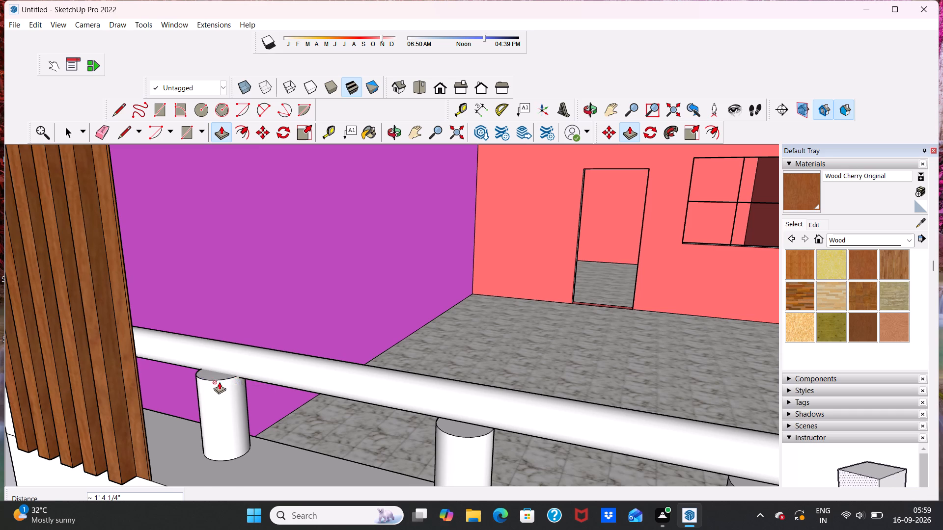
{"action": "scroll", "coordinate": [214, 383], "scroll_direction": "down", "scroll_amount": 3}
{"action": "middle_click_drag", "start_coordinate": [213, 388], "coordinate": [249, 368]}
{"action": "key", "text": "space"}
Review the balcony railing posts and both wood slat groups, ending with the whole house front.
{"action": "scroll", "coordinate": [249, 362], "scroll_direction": "down", "scroll_amount": 5}
{"action": "middle_click_drag", "start_coordinate": [272, 365], "coordinate": [397, 299]}
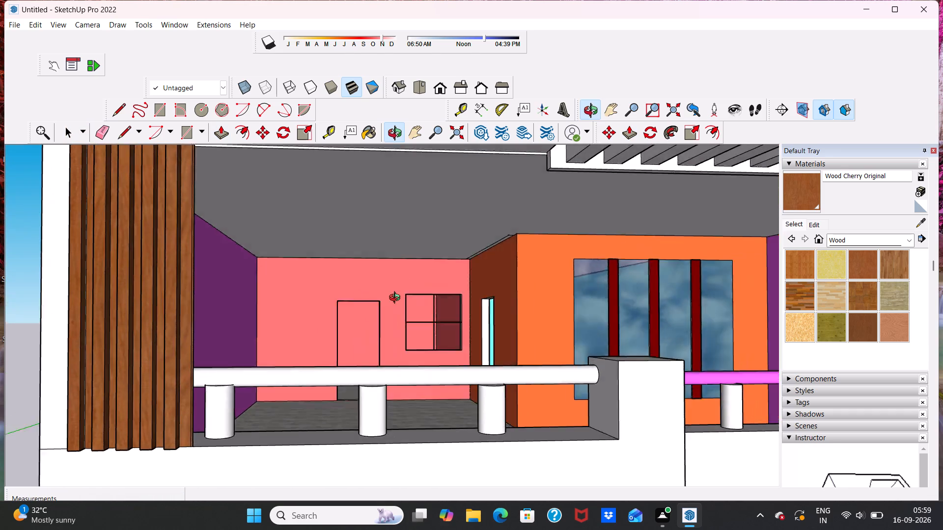
{"action": "middle_click_drag", "start_coordinate": [397, 299], "coordinate": [410, 291]}
{"action": "scroll", "coordinate": [281, 284], "scroll_direction": "down", "scroll_amount": 5}
{"action": "middle_click_drag", "start_coordinate": [232, 326], "coordinate": [227, 306]}
{"action": "scroll", "coordinate": [224, 308], "scroll_direction": "down", "scroll_amount": 4}
{"action": "middle_click_drag", "start_coordinate": [262, 322], "coordinate": [159, 320]}
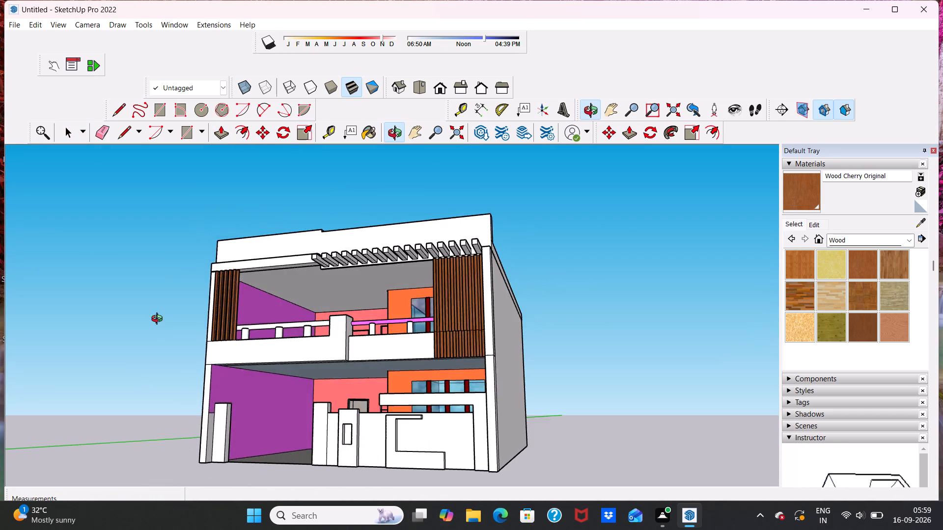
Paint the fronts of the upper end pillar beside the five slats and the adjoining balcony parapet with Wood Veneer 02.
{"action": "middle_click_drag", "start_coordinate": [159, 320], "coordinate": [161, 332]}
{"action": "left_click", "coordinate": [896, 321]}
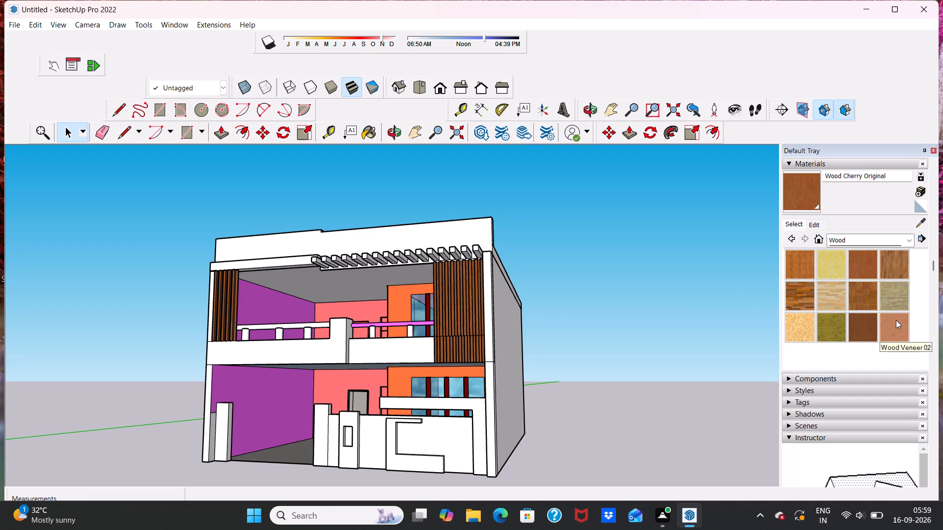
{"action": "left_click", "coordinate": [887, 322]}
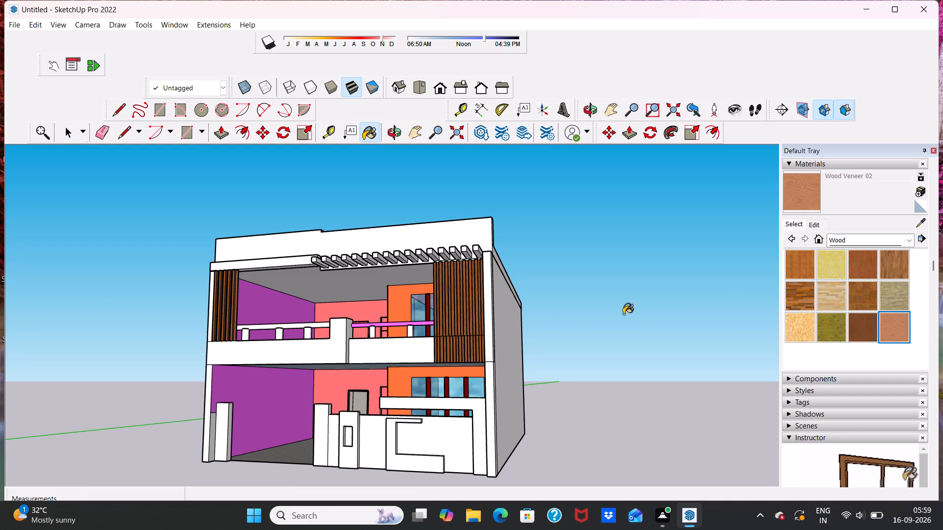
{"action": "scroll", "coordinate": [22, 308], "scroll_direction": "up", "scroll_amount": 5}
{"action": "scroll", "coordinate": [291, 320], "scroll_direction": "up", "scroll_amount": 4}
{"action": "left_click", "coordinate": [352, 308]}
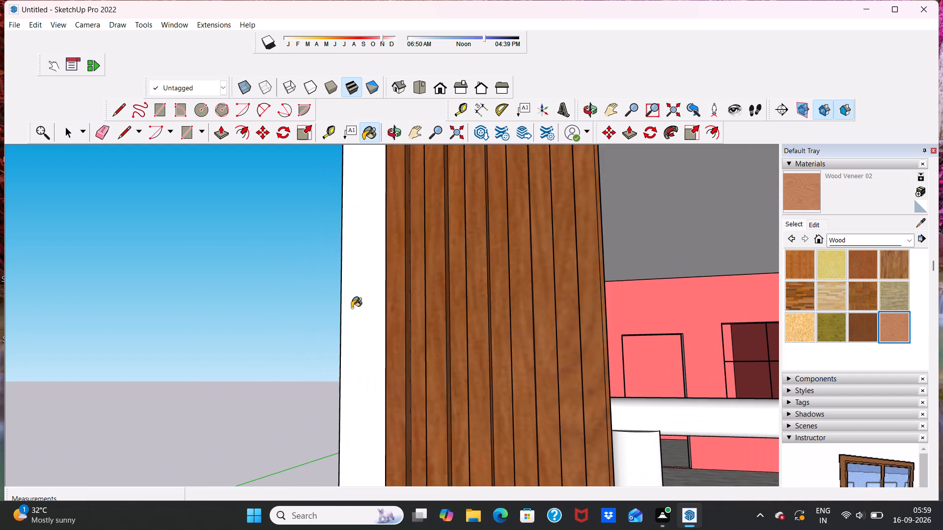
{"action": "scroll", "coordinate": [353, 295], "scroll_direction": "down", "scroll_amount": 12}
{"action": "left_click", "coordinate": [330, 343]}
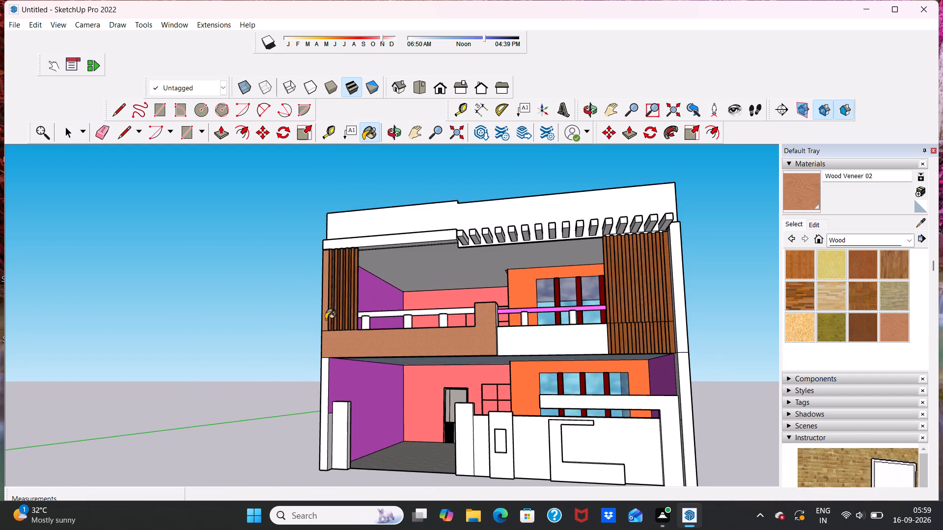
Paint the front face of the roof beam above the five slats and the thin strips atop the end pillar with Wood Veneer 02.
{"action": "middle_click_drag", "start_coordinate": [326, 319], "coordinate": [413, 368]}
{"action": "scroll", "coordinate": [389, 342], "scroll_direction": "up", "scroll_amount": 4}
{"action": "scroll", "coordinate": [323, 261], "scroll_direction": "up", "scroll_amount": 4}
{"action": "scroll", "coordinate": [318, 197], "scroll_direction": "up", "scroll_amount": 1}
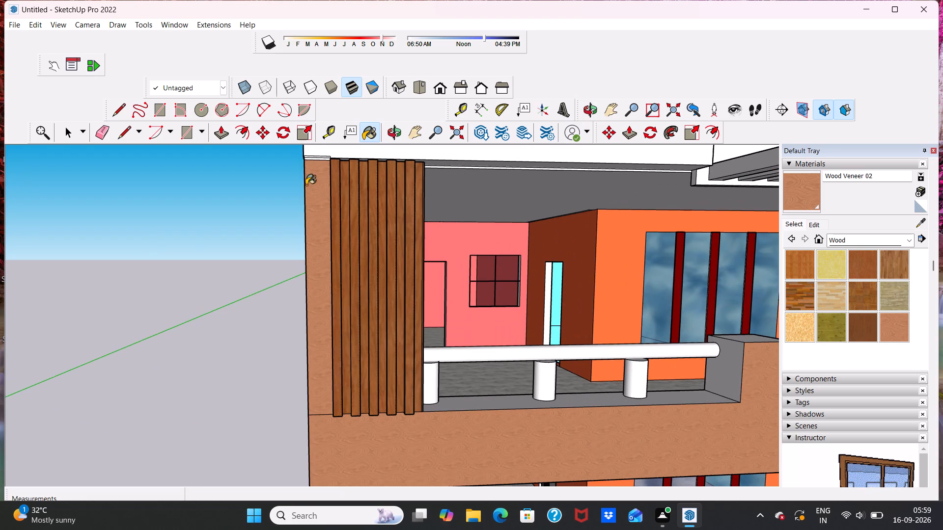
{"action": "scroll", "coordinate": [306, 162], "scroll_direction": "up", "scroll_amount": 4}
{"action": "scroll", "coordinate": [305, 166], "scroll_direction": "down", "scroll_amount": 11}
{"action": "scroll", "coordinate": [342, 155], "scroll_direction": "up", "scroll_amount": 5}
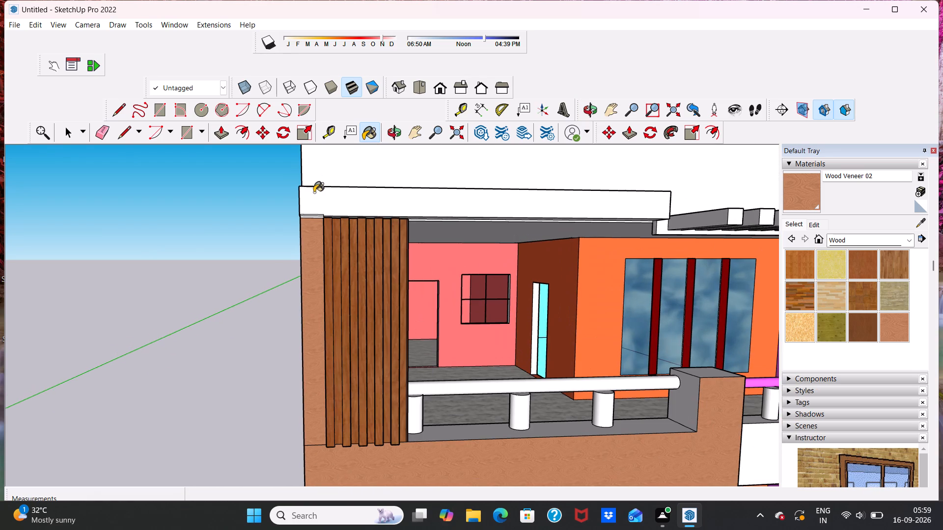
{"action": "left_click", "coordinate": [310, 201]}
{"action": "scroll", "coordinate": [309, 222], "scroll_direction": "up", "scroll_amount": 12}
{"action": "left_click", "coordinate": [311, 207]}
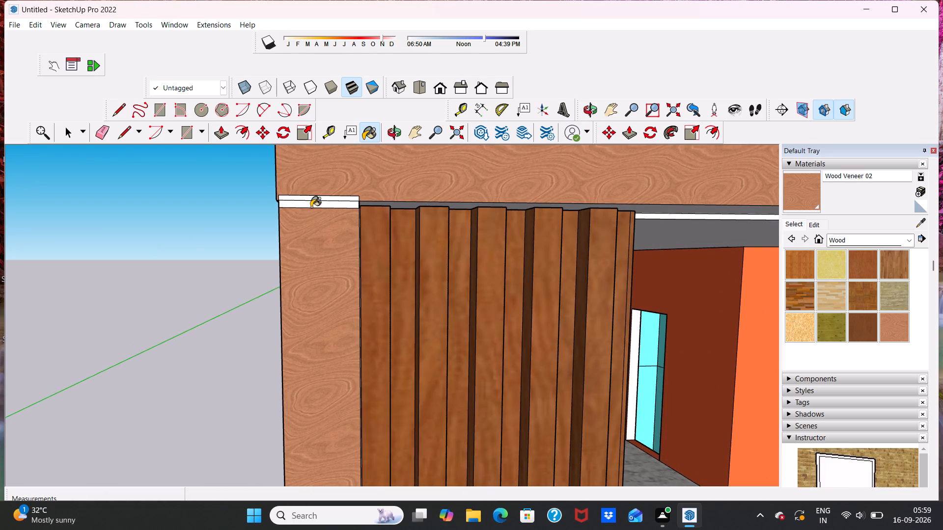
{"action": "left_click", "coordinate": [310, 201]}
{"action": "left_click", "coordinate": [314, 198]}
Paint the roof beam's top face, its end face towards the pergola bars, and its underside with Wood Veneer 02.
{"action": "scroll", "coordinate": [309, 201], "scroll_direction": "down", "scroll_amount": 5}
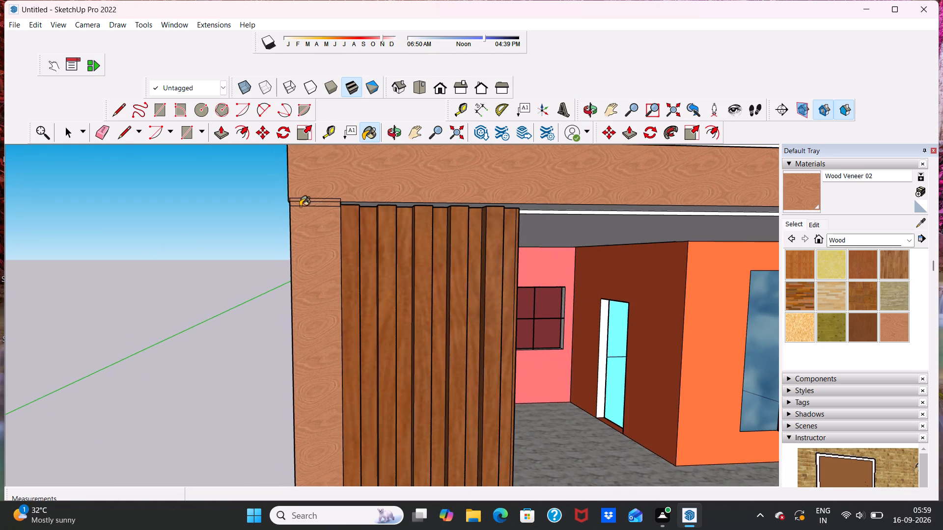
{"action": "middle_click_drag", "start_coordinate": [300, 222], "coordinate": [224, 301]}
{"action": "scroll", "coordinate": [224, 300], "scroll_direction": "down", "scroll_amount": 1}
{"action": "scroll", "coordinate": [233, 252], "scroll_direction": "down", "scroll_amount": 8}
{"action": "scroll", "coordinate": [415, 263], "scroll_direction": "up", "scroll_amount": 3}
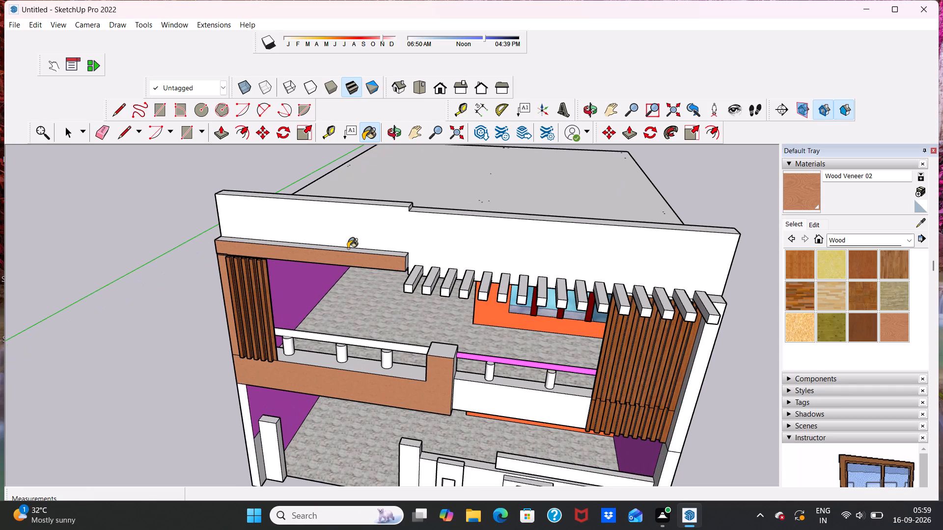
{"action": "left_click", "coordinate": [348, 250]}
{"action": "scroll", "coordinate": [344, 250], "scroll_direction": "up", "scroll_amount": 6}
{"action": "scroll", "coordinate": [471, 266], "scroll_direction": "up", "scroll_amount": 4}
{"action": "middle_click_drag", "start_coordinate": [462, 271], "coordinate": [364, 270]}
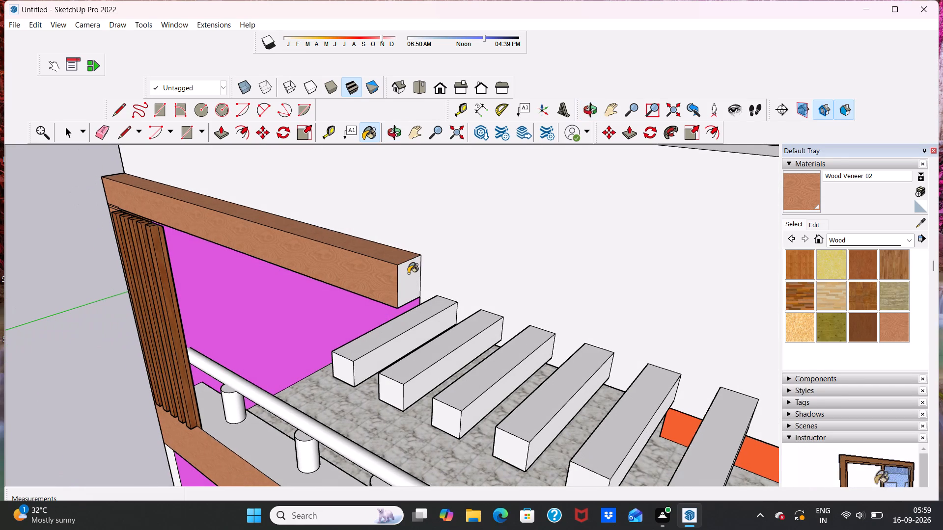
{"action": "left_click", "coordinate": [408, 273]}
{"action": "middle_click_drag", "start_coordinate": [351, 282], "coordinate": [455, 125]}
{"action": "scroll", "coordinate": [285, 214], "scroll_direction": "up", "scroll_amount": 1}
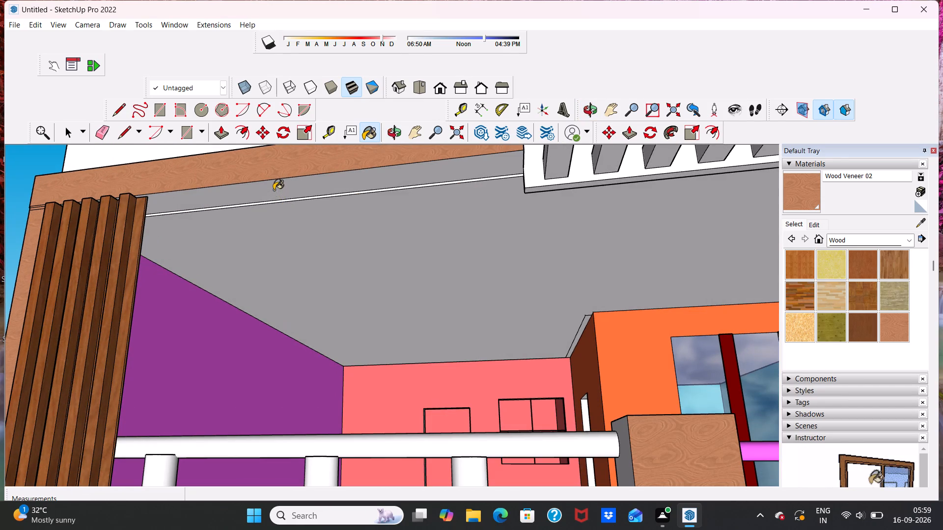
{"action": "left_click", "coordinate": [274, 190]}
Paint the ledge under the white railing, and the top and outer side of the raised balcony pier, with Wood Veneer 02.
{"action": "scroll", "coordinate": [265, 191], "scroll_direction": "down", "scroll_amount": 4}
{"action": "middle_click_drag", "start_coordinate": [250, 224], "coordinate": [278, 311]}
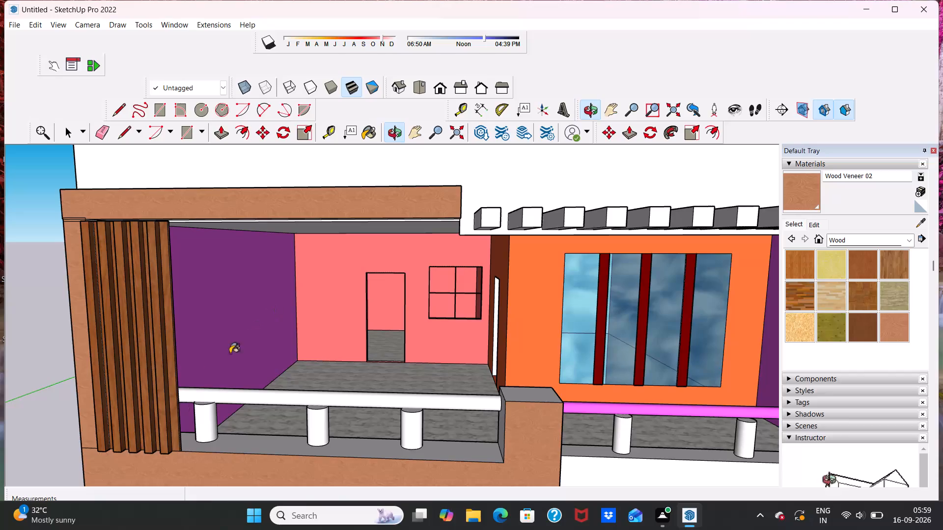
{"action": "left_click_drag", "start_coordinate": [248, 441], "coordinate": [250, 445]}
{"action": "scroll", "coordinate": [226, 412], "scroll_direction": "down", "scroll_amount": 4}
{"action": "middle_click_drag", "start_coordinate": [231, 391], "coordinate": [232, 390]}
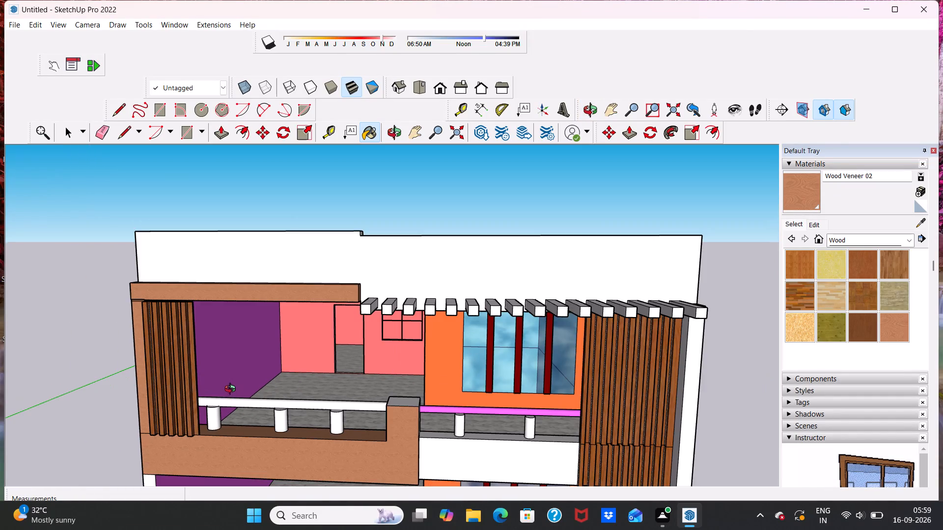
{"action": "middle_click_drag", "start_coordinate": [232, 390], "coordinate": [105, 423]}
{"action": "scroll", "coordinate": [345, 435], "scroll_direction": "up", "scroll_amount": 4}
{"action": "left_click", "coordinate": [348, 399]}
{"action": "scroll", "coordinate": [348, 392], "scroll_direction": "down", "scroll_amount": 1}
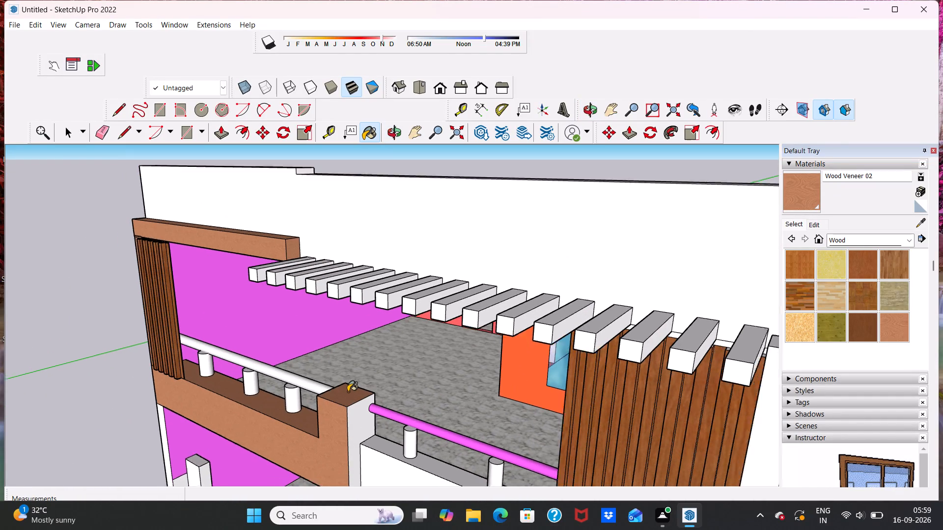
{"action": "scroll", "coordinate": [348, 392], "scroll_direction": "down", "scroll_amount": 1}
{"action": "middle_click_drag", "start_coordinate": [348, 392], "coordinate": [352, 350]}
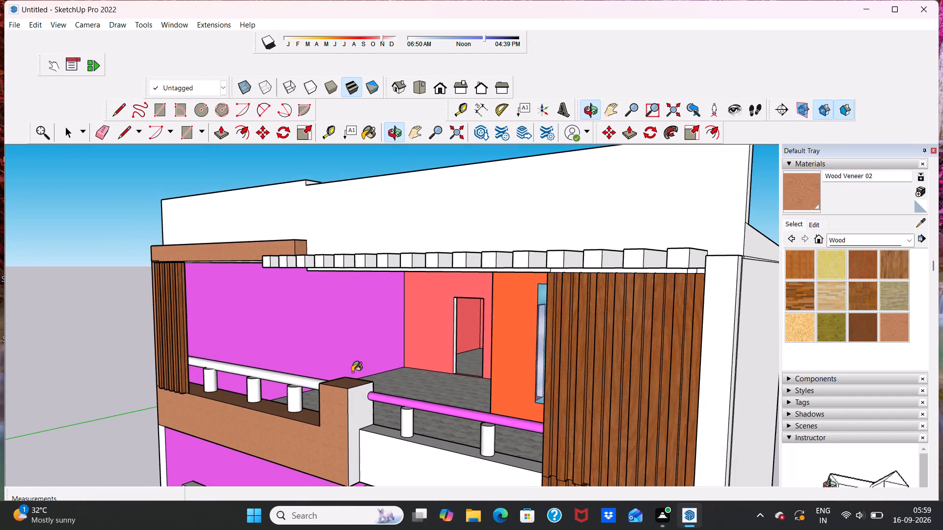
{"action": "left_click", "coordinate": [352, 406]}
Paint the outer side faces of the upper end pillar, parapet end, roof beam end and thin joint strips with Wood Veneer 02.
{"action": "scroll", "coordinate": [312, 387], "scroll_direction": "down", "scroll_amount": 4}
{"action": "middle_click_drag", "start_coordinate": [312, 387], "coordinate": [462, 349]}
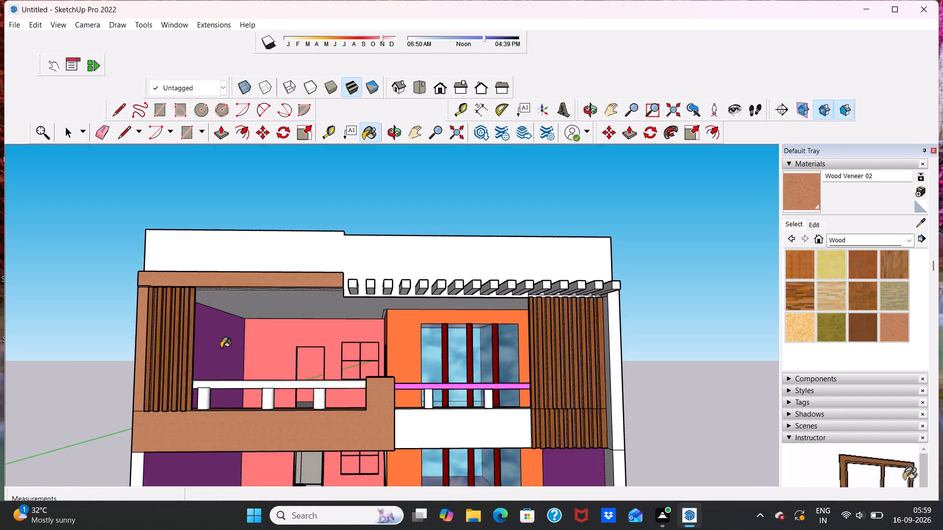
{"action": "middle_click_drag", "start_coordinate": [221, 348], "coordinate": [456, 306]}
{"action": "scroll", "coordinate": [324, 301], "scroll_direction": "up", "scroll_amount": 1}
{"action": "left_click", "coordinate": [325, 299]}
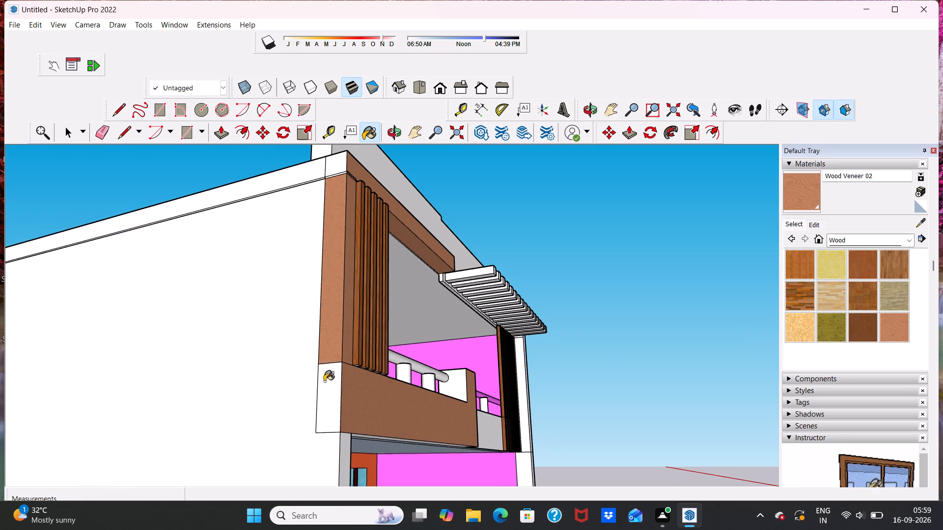
{"action": "left_click", "coordinate": [329, 389]}
{"action": "left_click", "coordinate": [333, 171]}
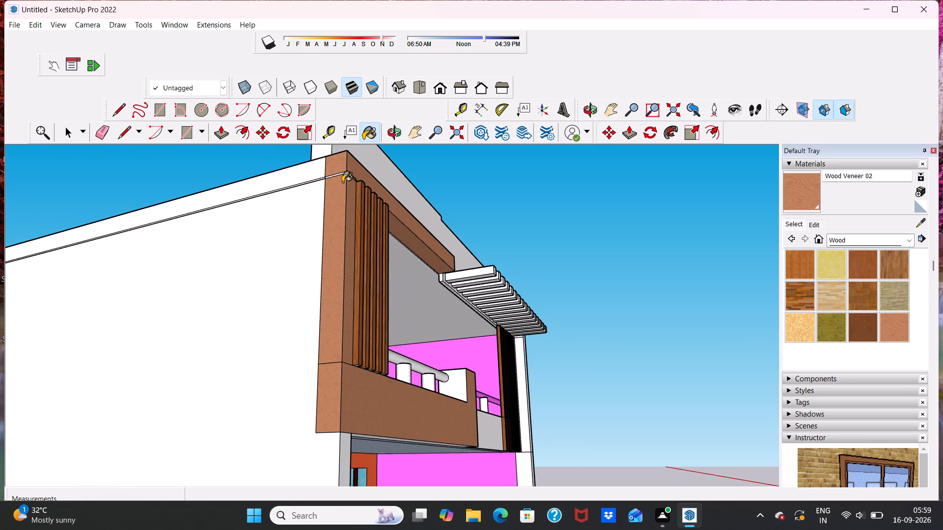
{"action": "scroll", "coordinate": [342, 182], "scroll_direction": "up", "scroll_amount": 5}
{"action": "left_click", "coordinate": [340, 172]}
{"action": "left_click", "coordinate": [338, 170]}
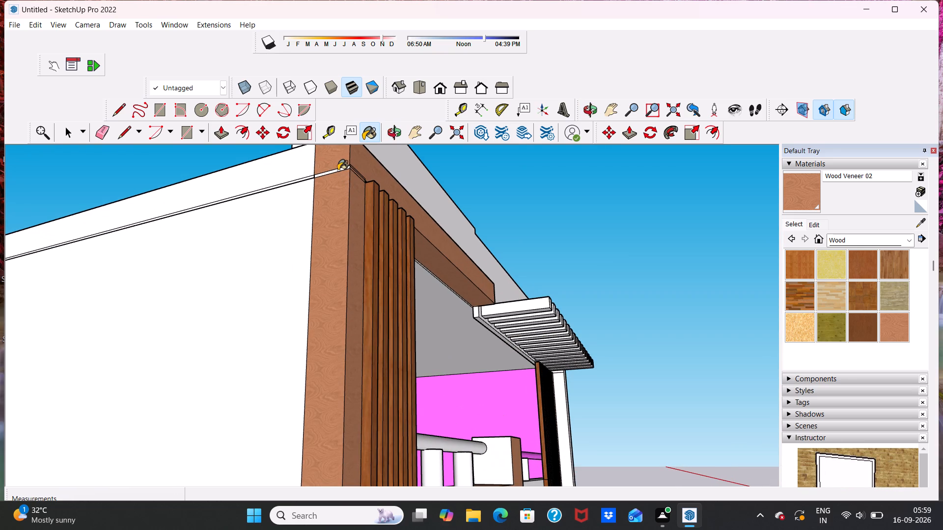
Paint the front face of the white parapet section below the magenta railing with Wood Veneer 02.
{"action": "scroll", "coordinate": [332, 176], "scroll_direction": "down", "scroll_amount": 4}
{"action": "middle_click_drag", "start_coordinate": [335, 189], "coordinate": [138, 248]}
{"action": "scroll", "coordinate": [139, 248], "scroll_direction": "up", "scroll_amount": 2}
{"action": "scroll", "coordinate": [150, 242], "scroll_direction": "down", "scroll_amount": 5}
{"action": "scroll", "coordinate": [231, 262], "scroll_direction": "down", "scroll_amount": 4}
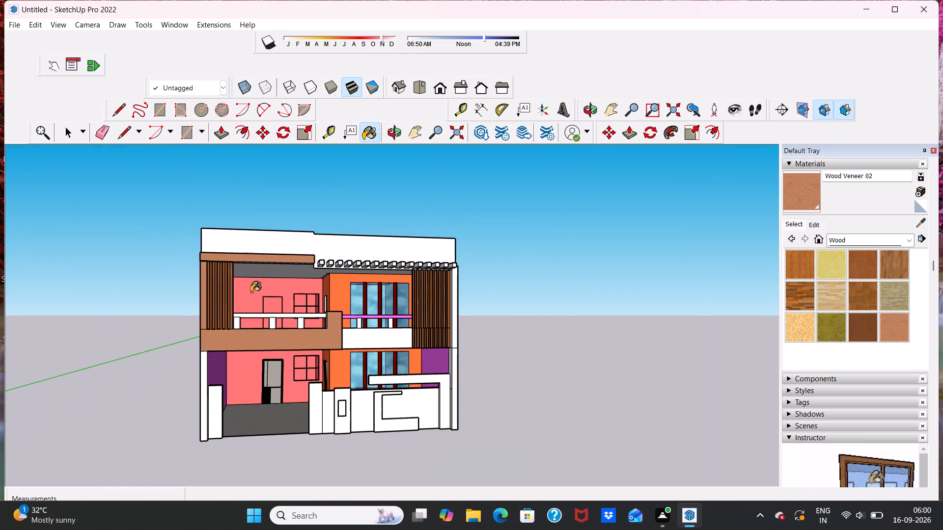
{"action": "middle_click_drag", "start_coordinate": [251, 293], "coordinate": [221, 318]}
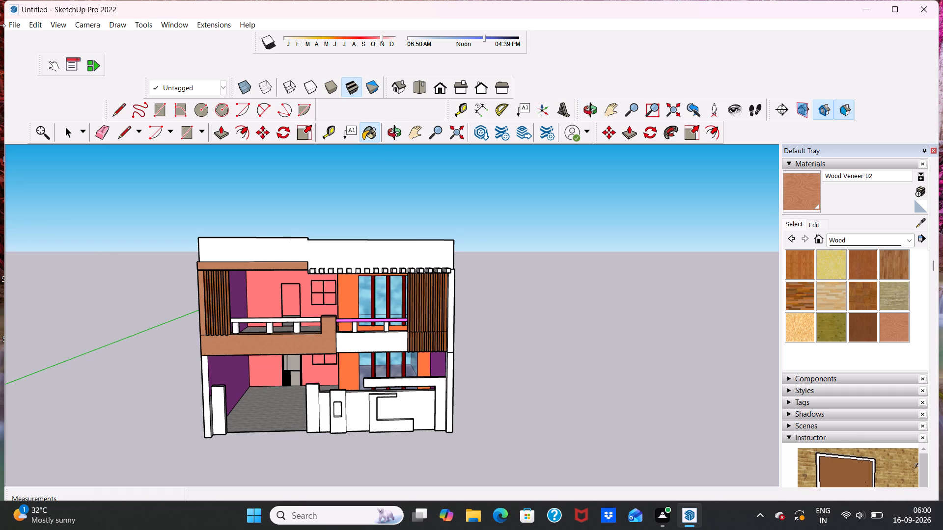
{"action": "scroll", "coordinate": [35, 73], "scroll_direction": "down", "scroll_amount": 2}
{"action": "scroll", "coordinate": [459, 195], "scroll_direction": "up", "scroll_amount": 2}
{"action": "scroll", "coordinate": [333, 360], "scroll_direction": "up", "scroll_amount": 2}
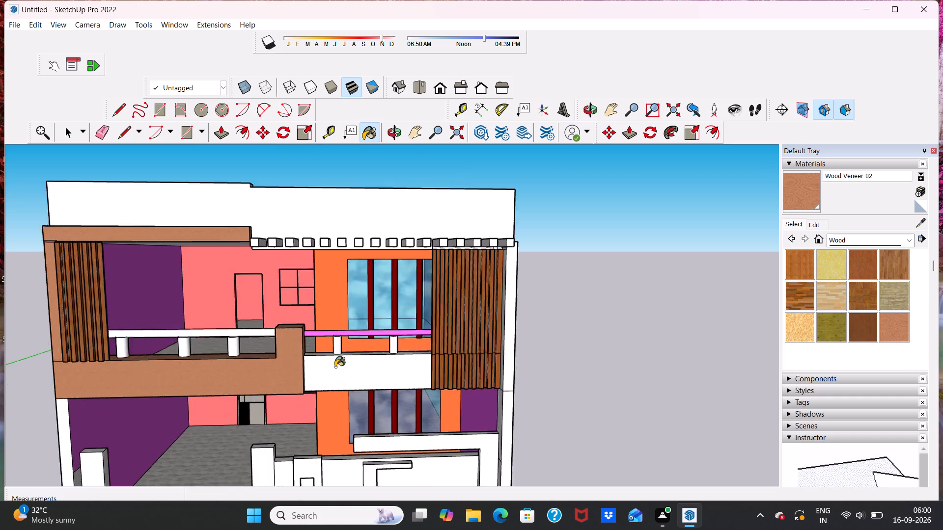
{"action": "scroll", "coordinate": [335, 367], "scroll_direction": "up", "scroll_amount": 10}
{"action": "left_click", "coordinate": [325, 372]}
Paint the undersides of both balcony parapet sections with Wood Veneer 02.
{"action": "scroll", "coordinate": [338, 340], "scroll_direction": "down", "scroll_amount": 8}
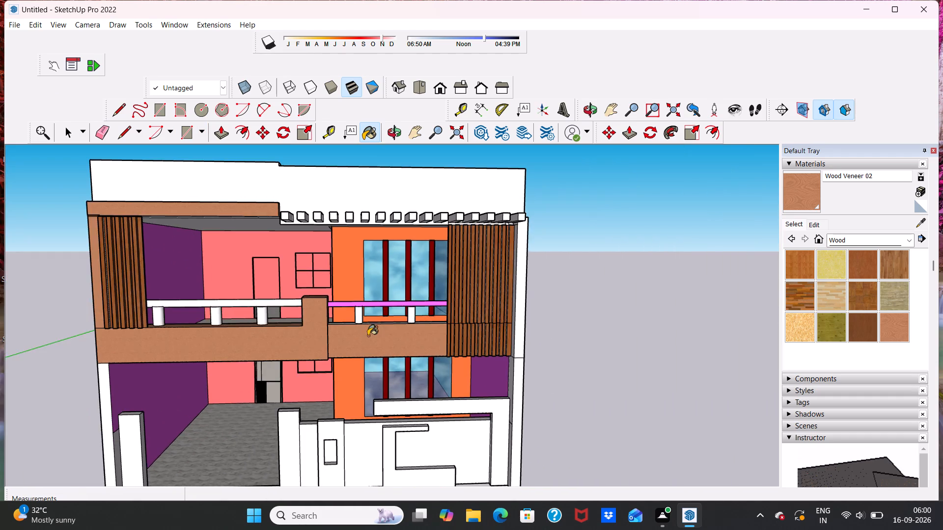
{"action": "middle_click_drag", "start_coordinate": [368, 336], "coordinate": [251, 286]}
{"action": "scroll", "coordinate": [322, 335], "scroll_direction": "up", "scroll_amount": 4}
{"action": "middle_click_drag", "start_coordinate": [336, 338], "coordinate": [539, 332]}
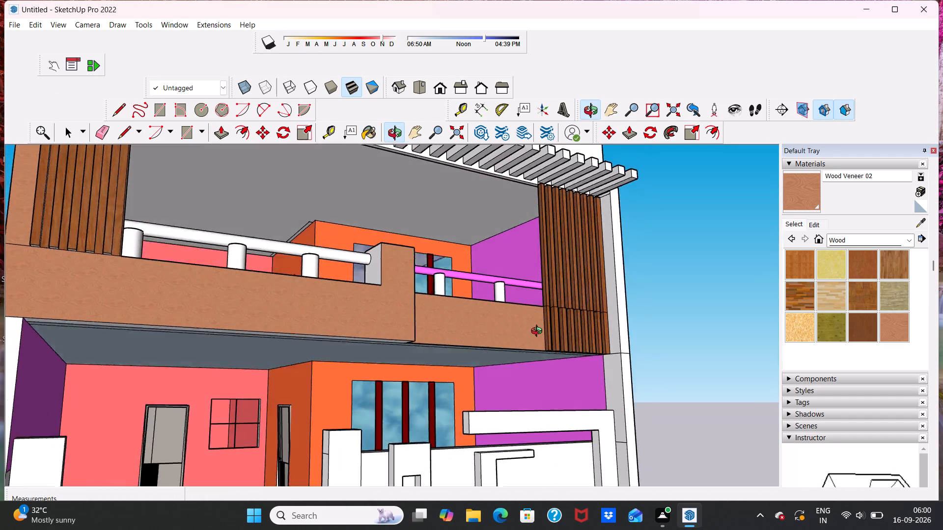
{"action": "middle_click_drag", "start_coordinate": [539, 332], "coordinate": [483, 245]}
{"action": "scroll", "coordinate": [368, 262], "scroll_direction": "up", "scroll_amount": 3}
{"action": "left_click", "coordinate": [331, 289]}
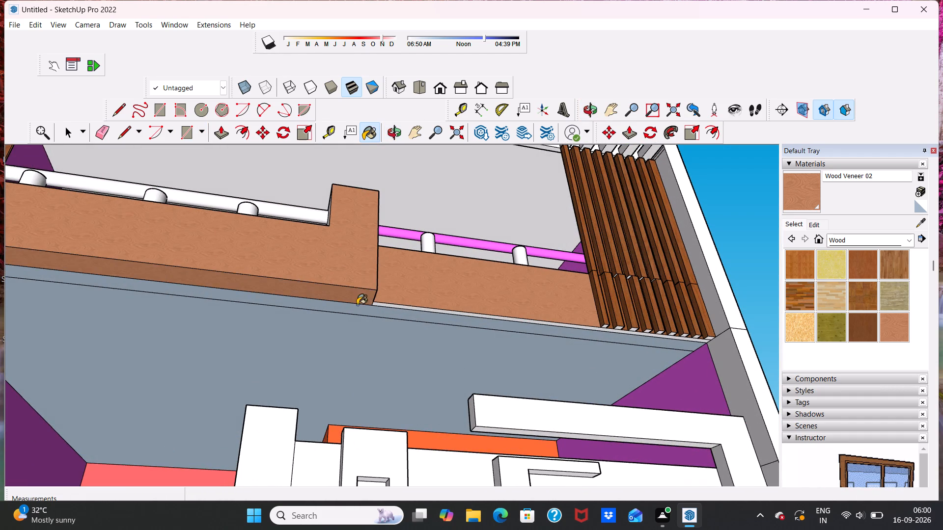
{"action": "scroll", "coordinate": [438, 321], "scroll_direction": "down", "scroll_amount": 1}
{"action": "left_click", "coordinate": [411, 309]}
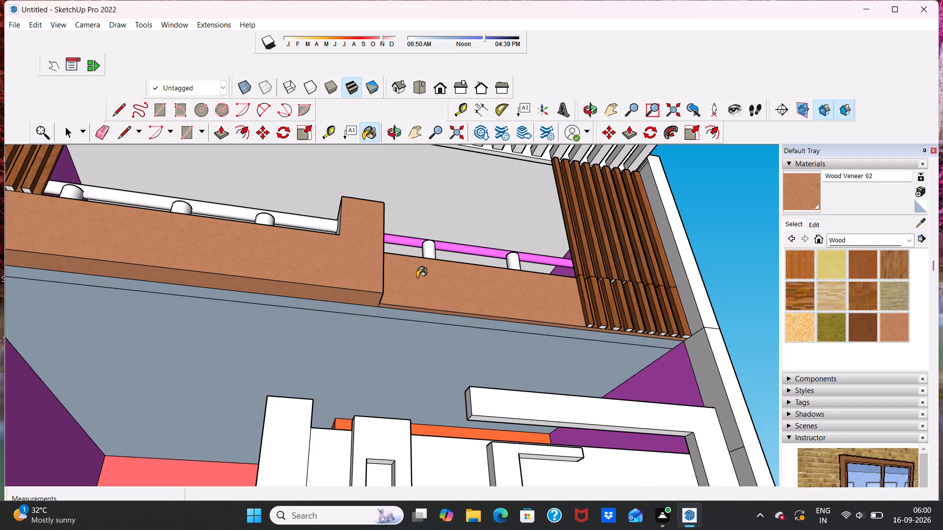
Paint the white bottom end faces of the façade slats beside the magenta railing with Wood Cherry Original.
{"action": "scroll", "coordinate": [417, 277], "scroll_direction": "down", "scroll_amount": 4}
{"action": "middle_click_drag", "start_coordinate": [417, 277], "coordinate": [384, 280]}
{"action": "scroll", "coordinate": [349, 265], "scroll_direction": "up", "scroll_amount": 1}
{"action": "scroll", "coordinate": [356, 263], "scroll_direction": "down", "scroll_amount": 3}
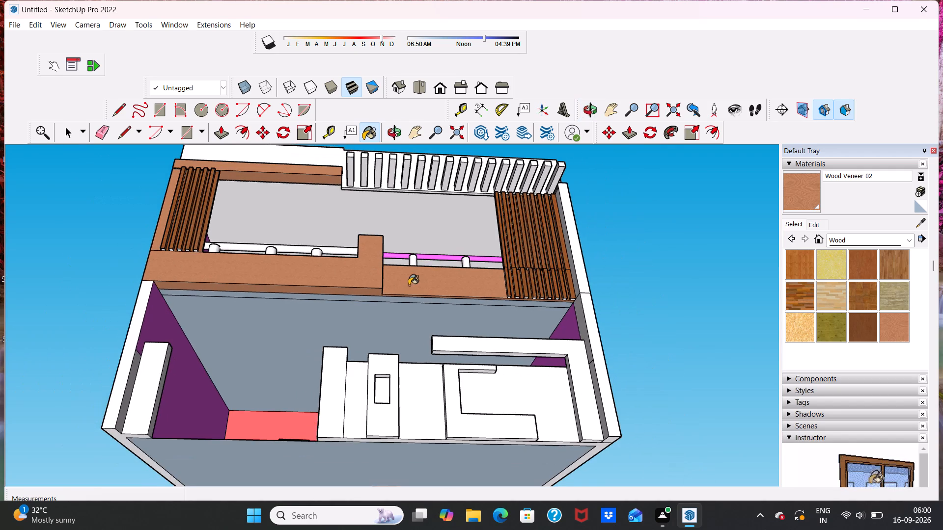
{"action": "scroll", "coordinate": [626, 290], "scroll_direction": "up", "scroll_amount": 1}
{"action": "left_click", "coordinate": [865, 267]}
{"action": "scroll", "coordinate": [647, 318], "scroll_direction": "up", "scroll_amount": 3}
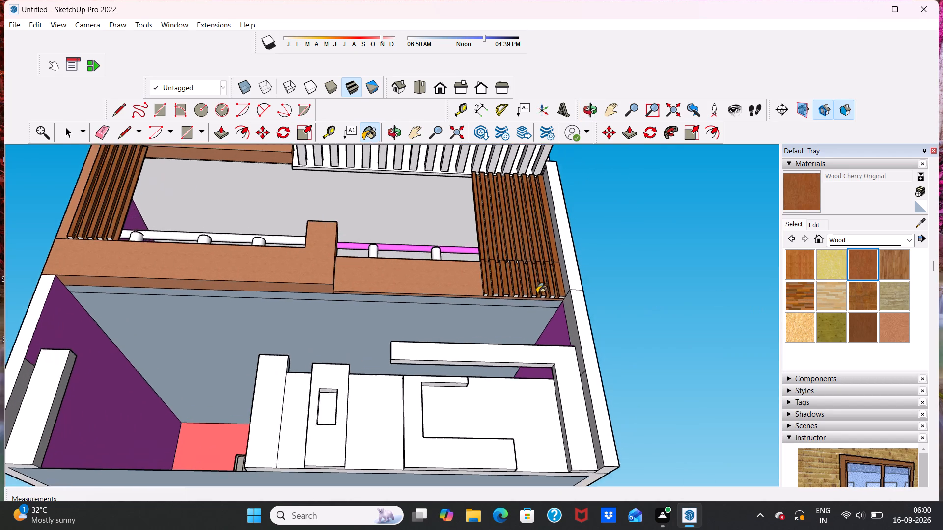
{"action": "scroll", "coordinate": [531, 292], "scroll_direction": "up", "scroll_amount": 9}
{"action": "left_click", "coordinate": [432, 298]}
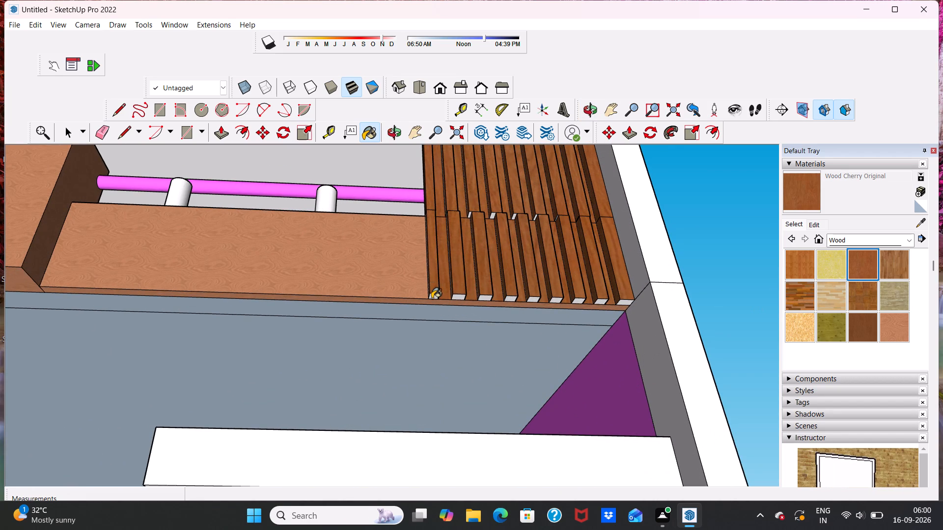
{"action": "left_click", "coordinate": [459, 298]}
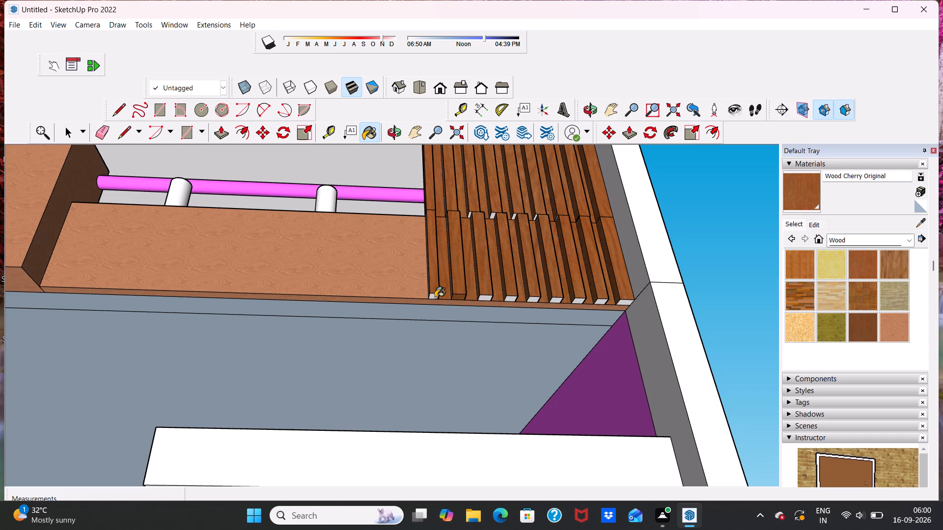
{"action": "left_click", "coordinate": [435, 297]}
{"action": "left_click", "coordinate": [487, 300]}
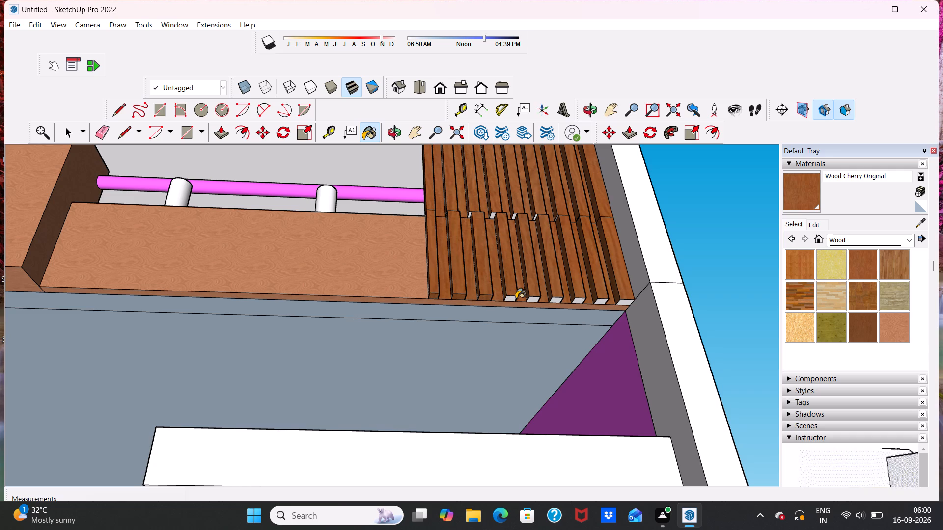
{"action": "left_click", "coordinate": [516, 299]}
{"action": "left_click", "coordinate": [510, 303]}
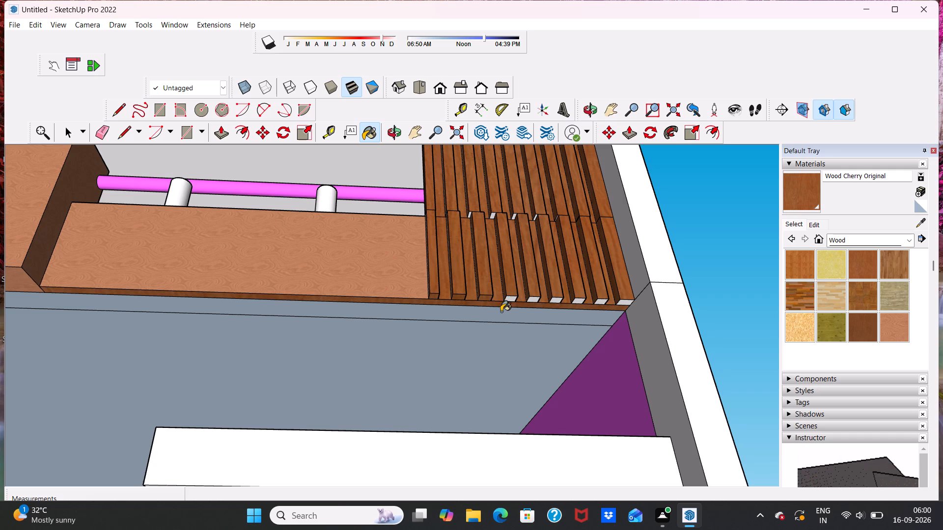
{"action": "key", "text": "ctrl+z"}
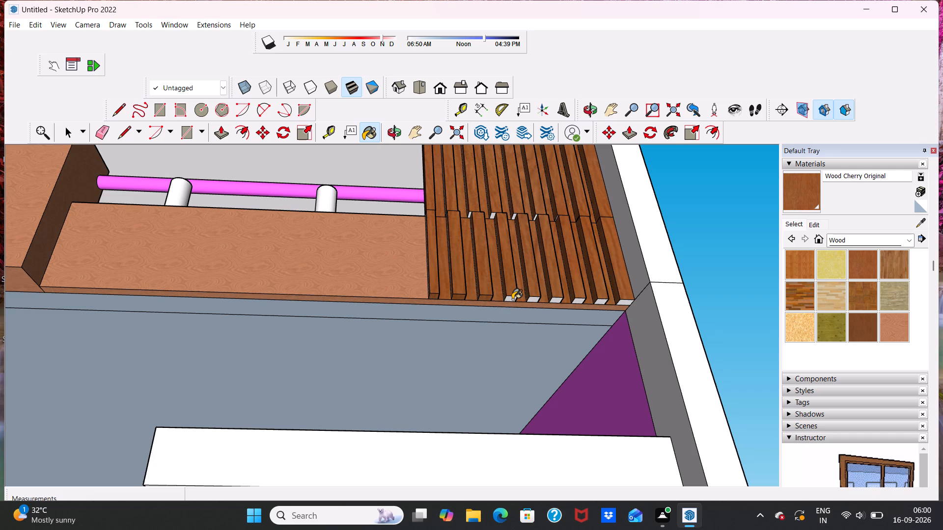
{"action": "left_click", "coordinate": [512, 299]}
{"action": "left_click", "coordinate": [534, 301]}
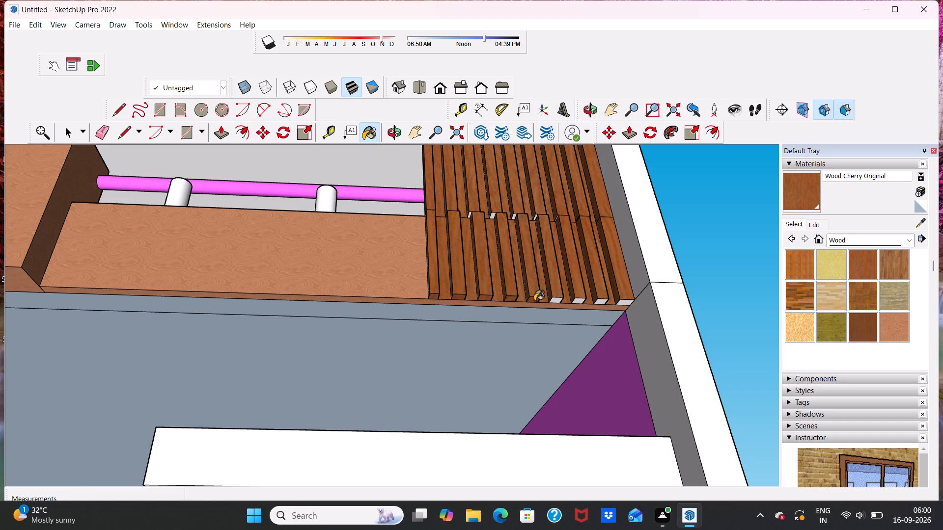
{"action": "left_click", "coordinate": [557, 299]}
{"action": "left_click", "coordinate": [581, 299]}
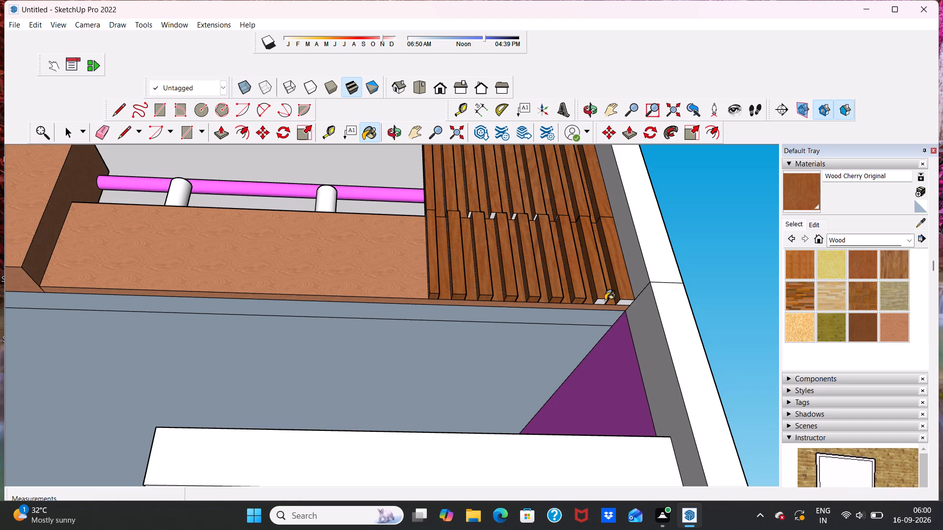
{"action": "left_click_drag", "start_coordinate": [605, 300], "coordinate": [599, 301]}
{"action": "left_click", "coordinate": [627, 301]}
Paint the small white faces at the joints between the upper and lower slats beside the magenta railing with Wood Cherry Original.
{"action": "scroll", "coordinate": [461, 252], "scroll_direction": "up", "scroll_amount": 4}
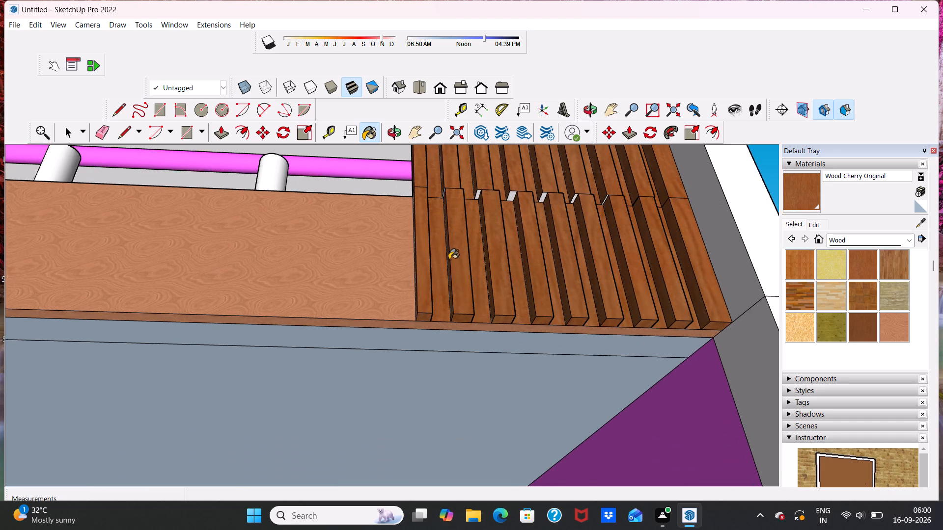
{"action": "scroll", "coordinate": [497, 196], "scroll_direction": "up", "scroll_amount": 1}
{"action": "left_click", "coordinate": [512, 196]}
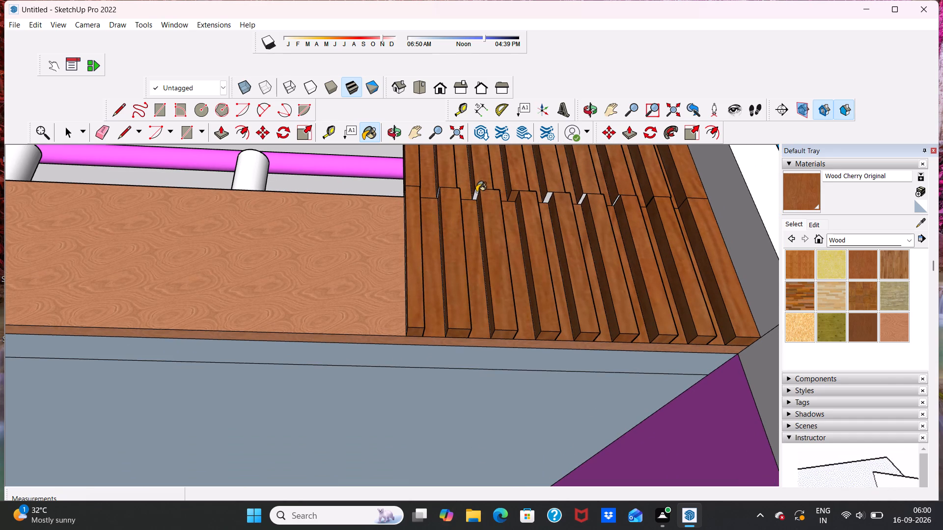
{"action": "left_click", "coordinate": [476, 192]}
{"action": "left_click", "coordinate": [547, 200]}
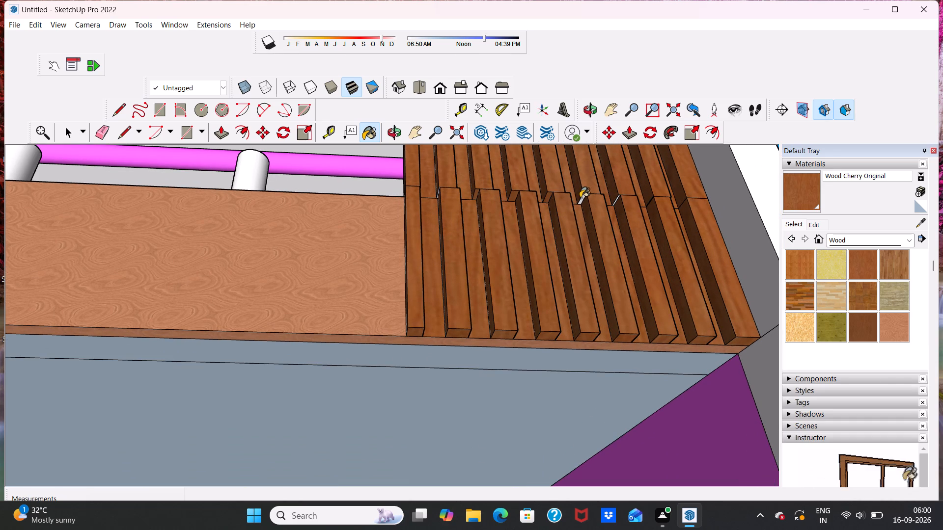
{"action": "left_click", "coordinate": [580, 198]}
{"action": "left_click", "coordinate": [582, 199]}
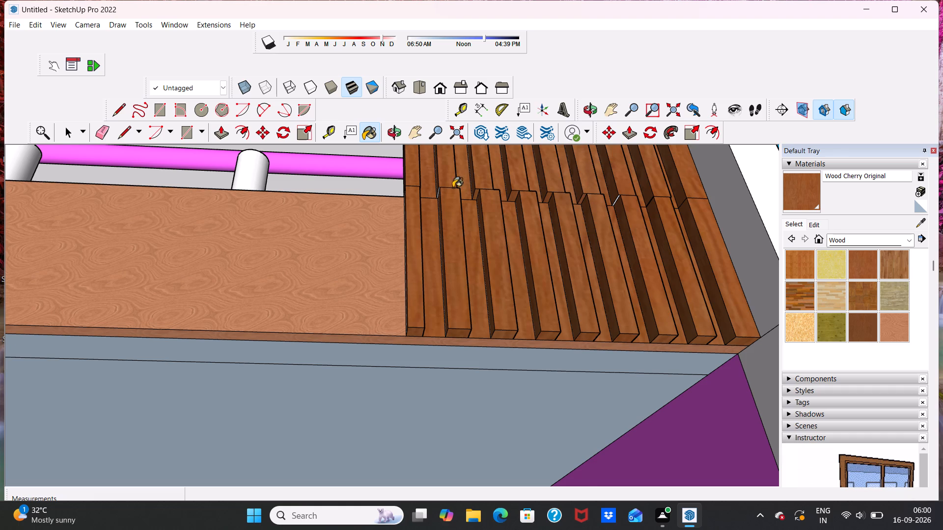
{"action": "scroll", "coordinate": [448, 187], "scroll_direction": "up", "scroll_amount": 5}
{"action": "left_click", "coordinate": [431, 192]}
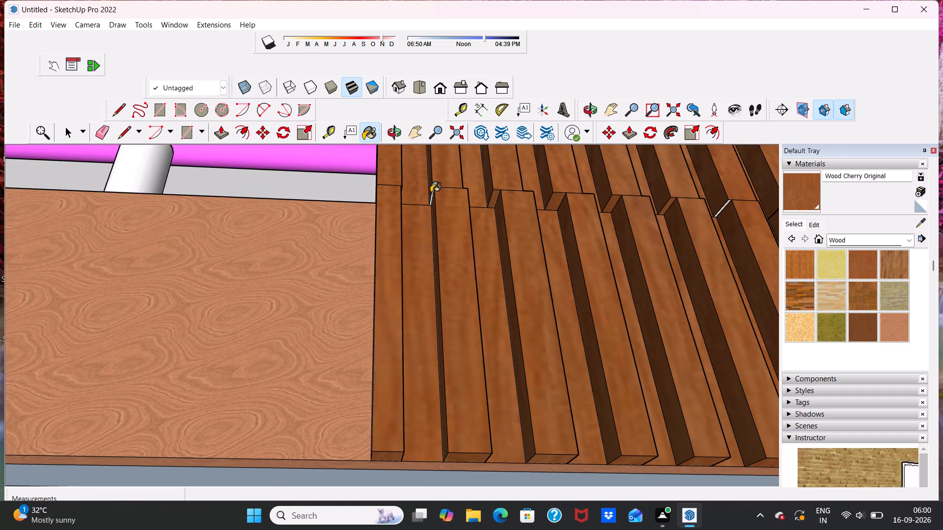
{"action": "scroll", "coordinate": [428, 199], "scroll_direction": "up", "scroll_amount": 10}
{"action": "left_click", "coordinate": [430, 189]}
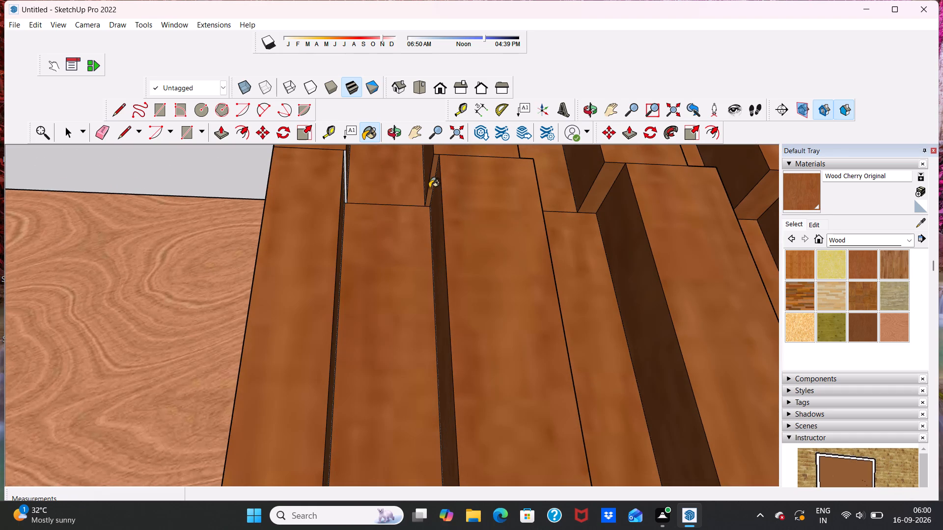
{"action": "left_click", "coordinate": [345, 162]}
{"action": "scroll", "coordinate": [341, 173], "scroll_direction": "down", "scroll_amount": 17}
{"action": "scroll", "coordinate": [649, 214], "scroll_direction": "up", "scroll_amount": 9}
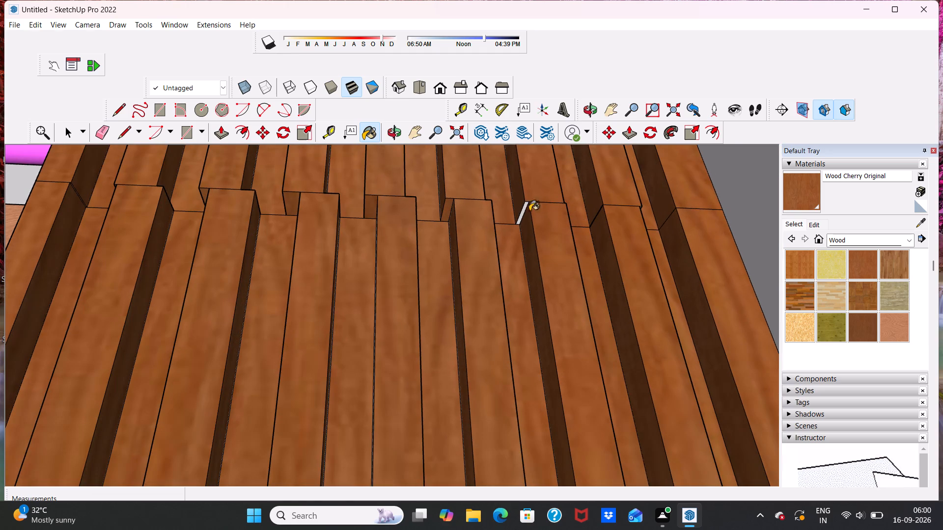
{"action": "left_click", "coordinate": [524, 210]}
Paint the bottom end faces of the façade slats beside the white railing with Wood Cherry Original.
{"action": "scroll", "coordinate": [522, 212], "scroll_direction": "down", "scroll_amount": 18}
{"action": "scroll", "coordinate": [310, 245], "scroll_direction": "down", "scroll_amount": 1}
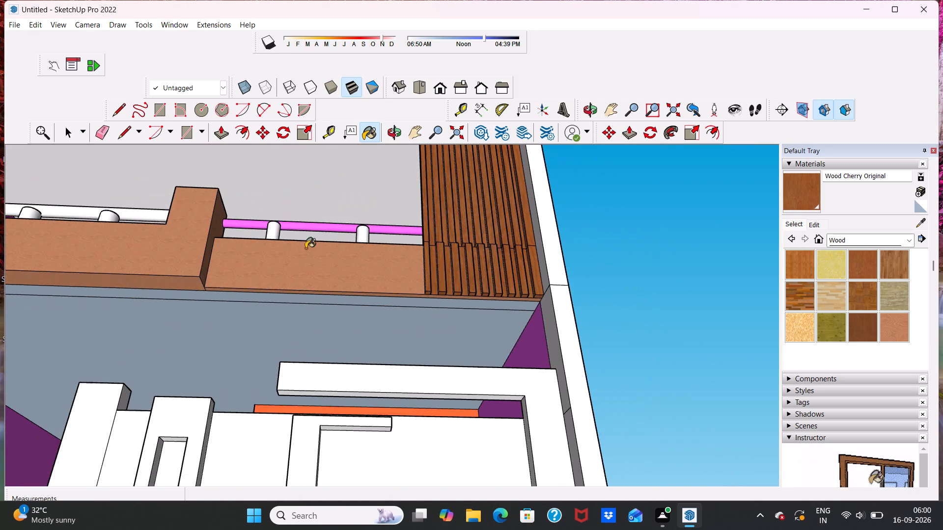
{"action": "scroll", "coordinate": [149, 257], "scroll_direction": "down", "scroll_amount": 6}
{"action": "scroll", "coordinate": [367, 267], "scroll_direction": "down", "scroll_amount": 6}
{"action": "scroll", "coordinate": [189, 254], "scroll_direction": "up", "scroll_amount": 10}
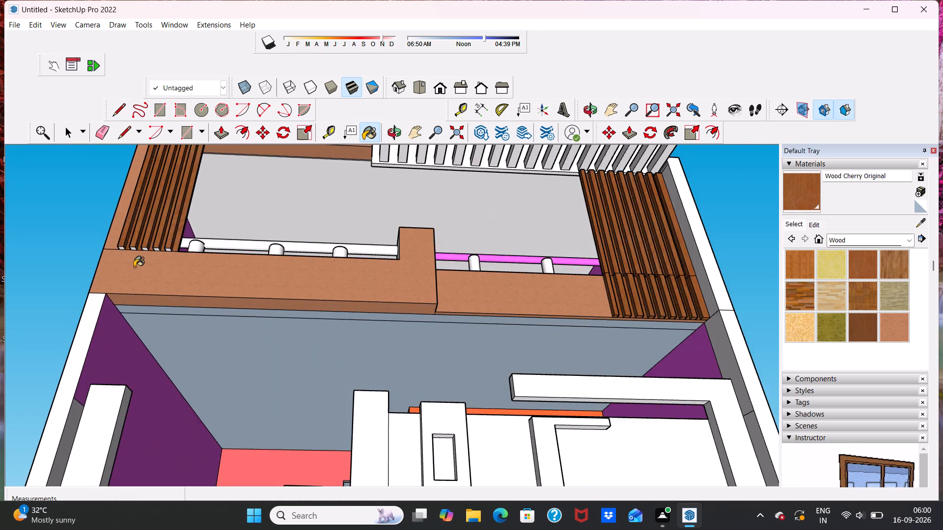
{"action": "scroll", "coordinate": [135, 253], "scroll_direction": "up", "scroll_amount": 5}
{"action": "left_click", "coordinate": [112, 245]}
{"action": "left_click", "coordinate": [129, 247]}
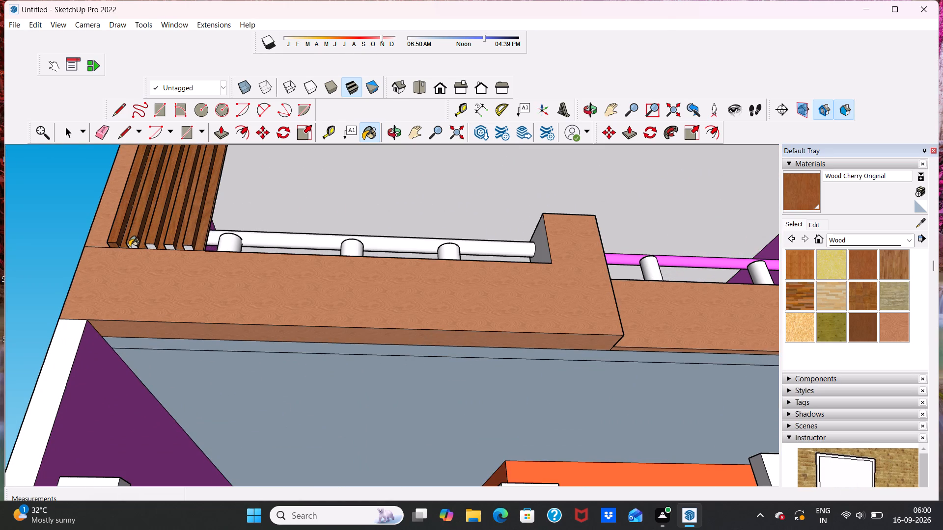
{"action": "scroll", "coordinate": [124, 243], "scroll_direction": "up", "scroll_amount": 11}
{"action": "left_click", "coordinate": [145, 247]}
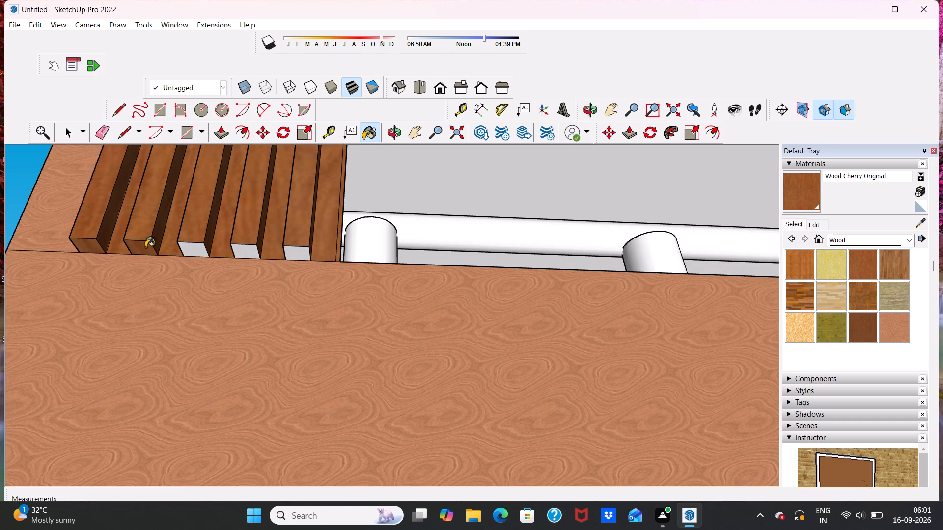
{"action": "left_click", "coordinate": [185, 252]}
{"action": "left_click", "coordinate": [249, 251]}
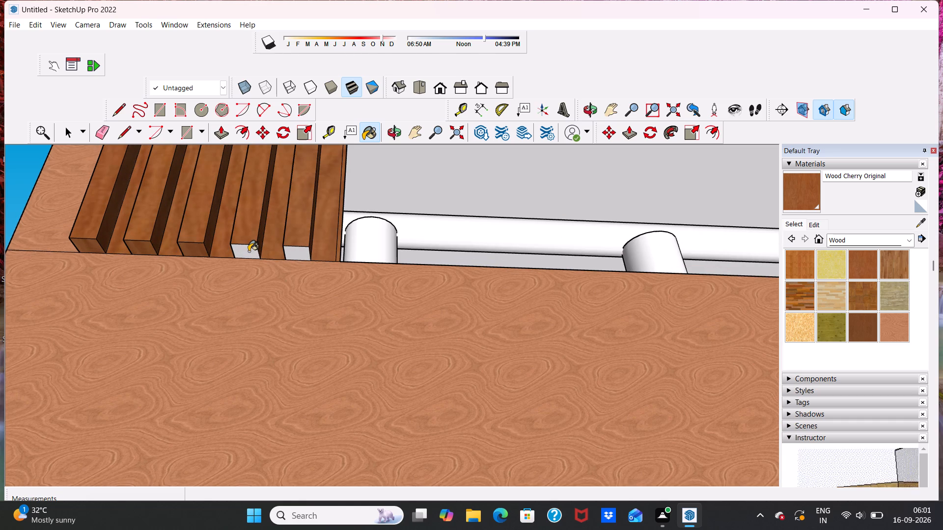
{"action": "left_click", "coordinate": [298, 251]}
{"action": "scroll", "coordinate": [299, 253], "scroll_direction": "down", "scroll_amount": 5}
{"action": "scroll", "coordinate": [339, 250], "scroll_direction": "down", "scroll_amount": 1}
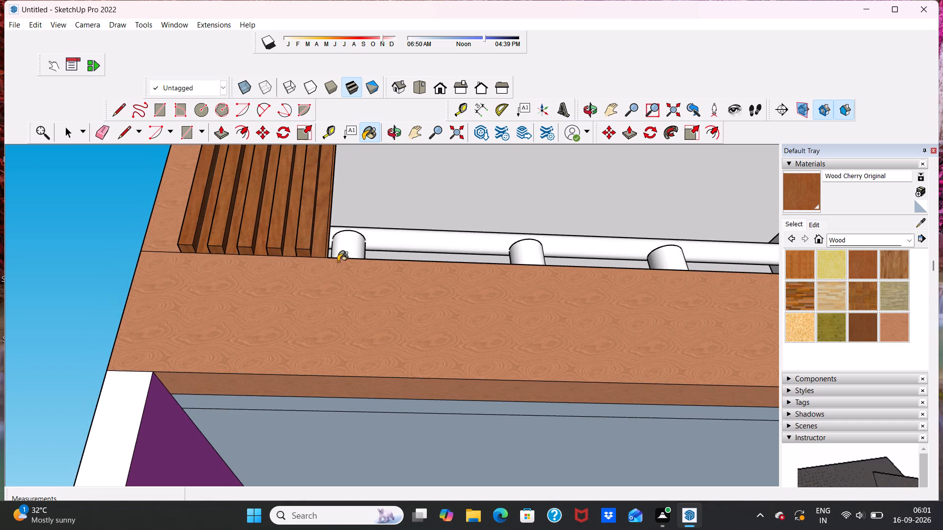
{"action": "key", "text": "space"}
Browse the Brick, Cladding and Siding material collection.
{"action": "scroll", "coordinate": [332, 262], "scroll_direction": "down", "scroll_amount": 17}
{"action": "middle_click_drag", "start_coordinate": [402, 255], "coordinate": [370, 413]}
{"action": "scroll", "coordinate": [370, 413], "scroll_direction": "down", "scroll_amount": 1}
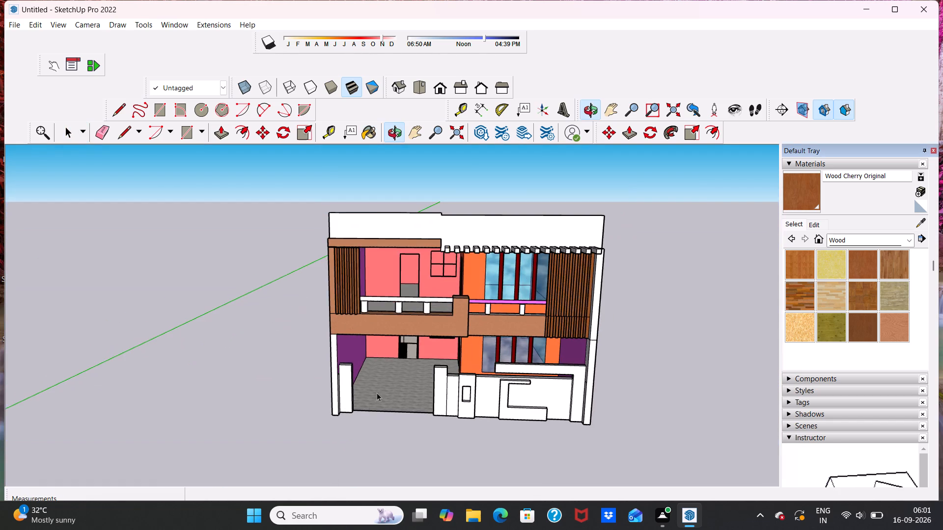
{"action": "scroll", "coordinate": [432, 316], "scroll_direction": "up", "scroll_amount": 4}
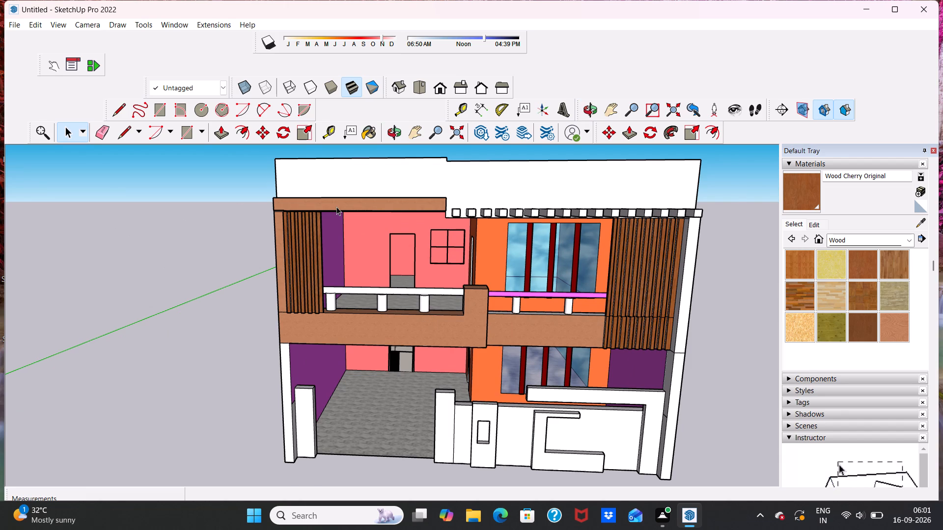
{"action": "scroll", "coordinate": [336, 207], "scroll_direction": "up", "scroll_amount": 1}
{"action": "scroll", "coordinate": [631, 192], "scroll_direction": "up", "scroll_amount": 2}
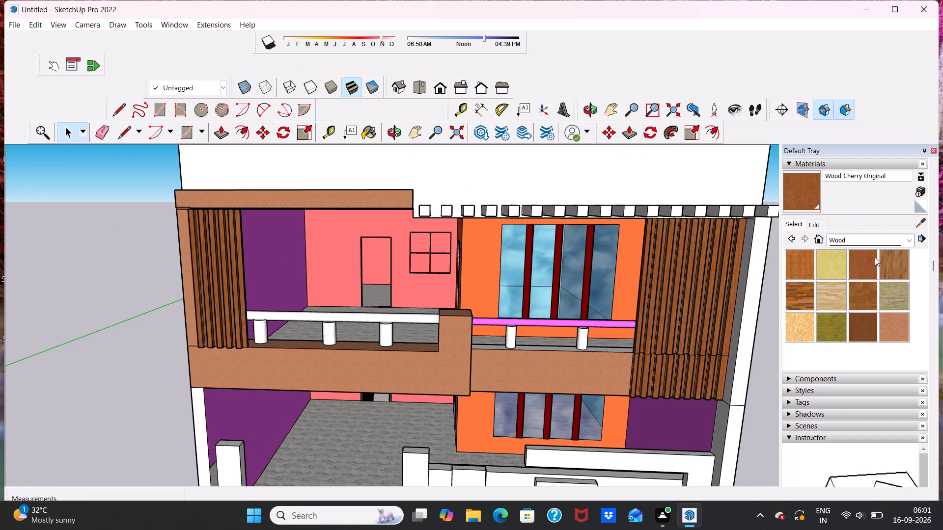
{"action": "left_click", "coordinate": [906, 238]}
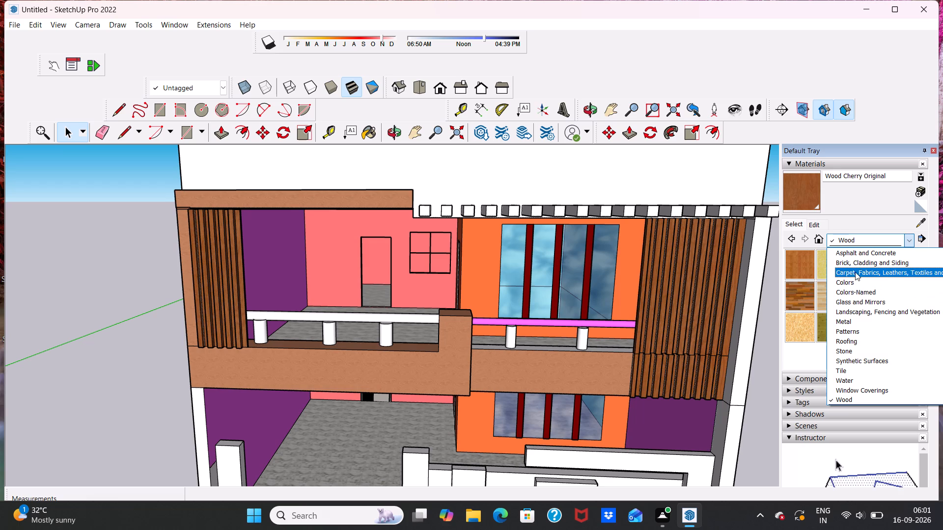
{"action": "left_click", "coordinate": [858, 261]}
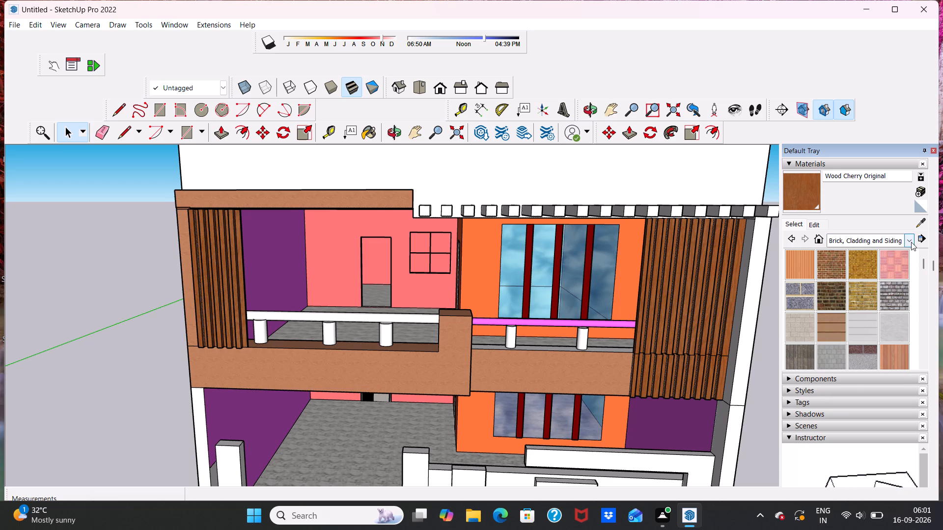
Browse the material collections and switch the material library to Colors-Named.
{"action": "left_click", "coordinate": [911, 242]}
{"action": "left_click", "coordinate": [870, 270]}
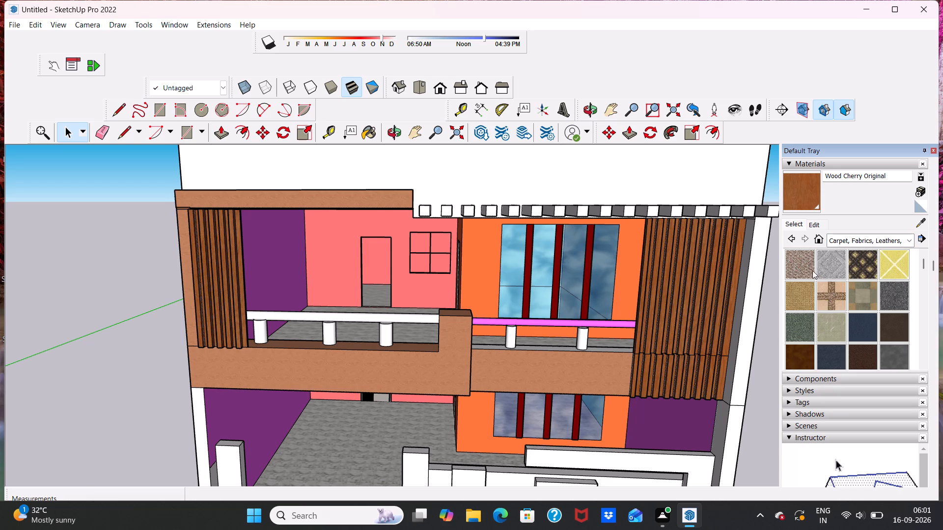
{"action": "left_click", "coordinate": [911, 238]}
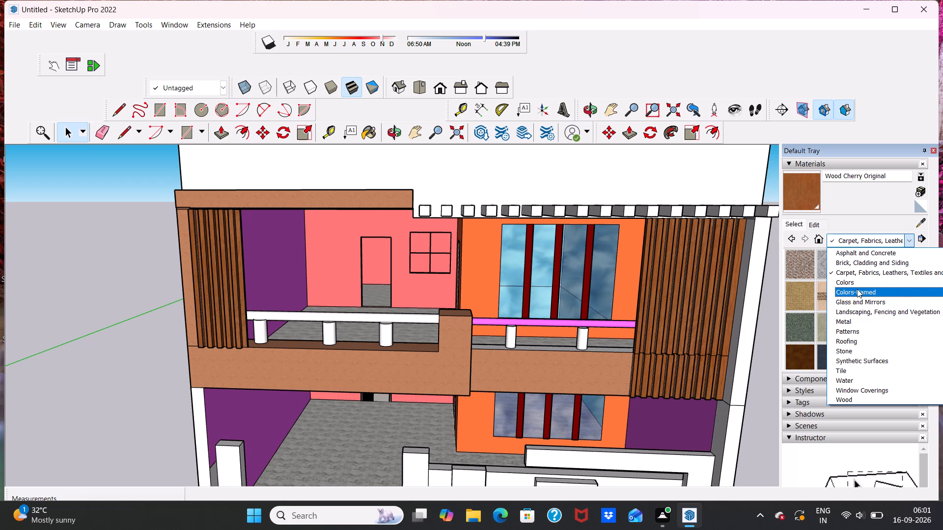
{"action": "left_click", "coordinate": [857, 289]}
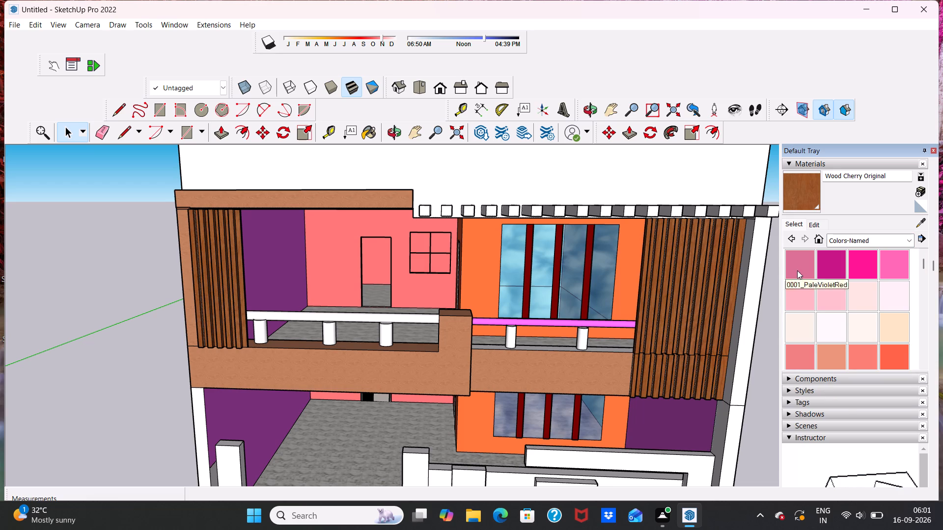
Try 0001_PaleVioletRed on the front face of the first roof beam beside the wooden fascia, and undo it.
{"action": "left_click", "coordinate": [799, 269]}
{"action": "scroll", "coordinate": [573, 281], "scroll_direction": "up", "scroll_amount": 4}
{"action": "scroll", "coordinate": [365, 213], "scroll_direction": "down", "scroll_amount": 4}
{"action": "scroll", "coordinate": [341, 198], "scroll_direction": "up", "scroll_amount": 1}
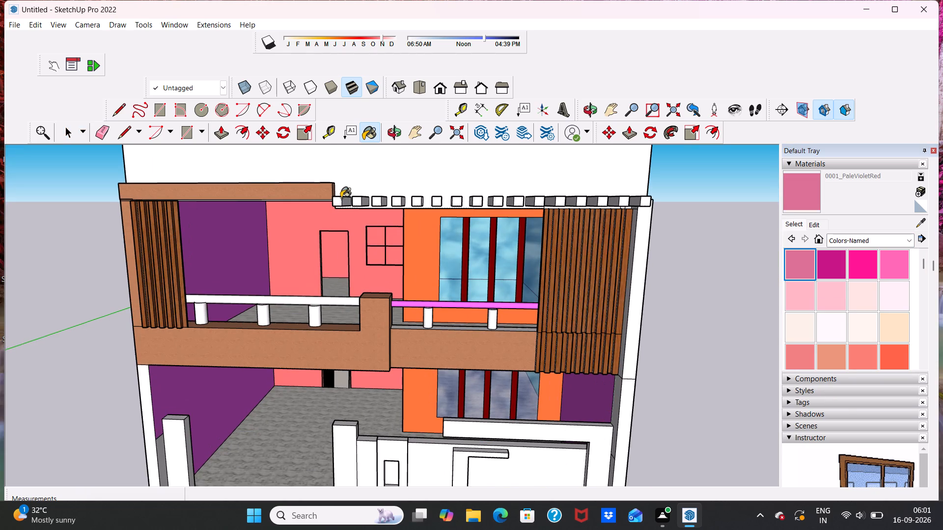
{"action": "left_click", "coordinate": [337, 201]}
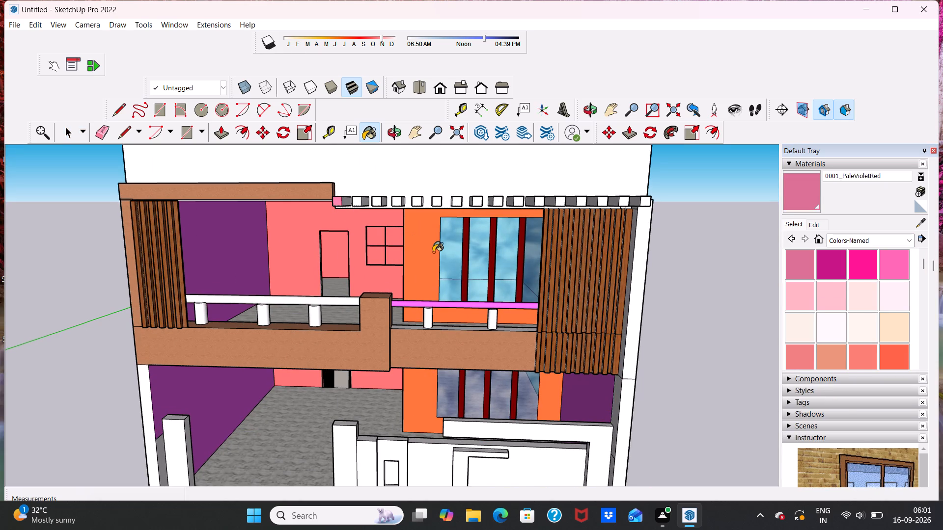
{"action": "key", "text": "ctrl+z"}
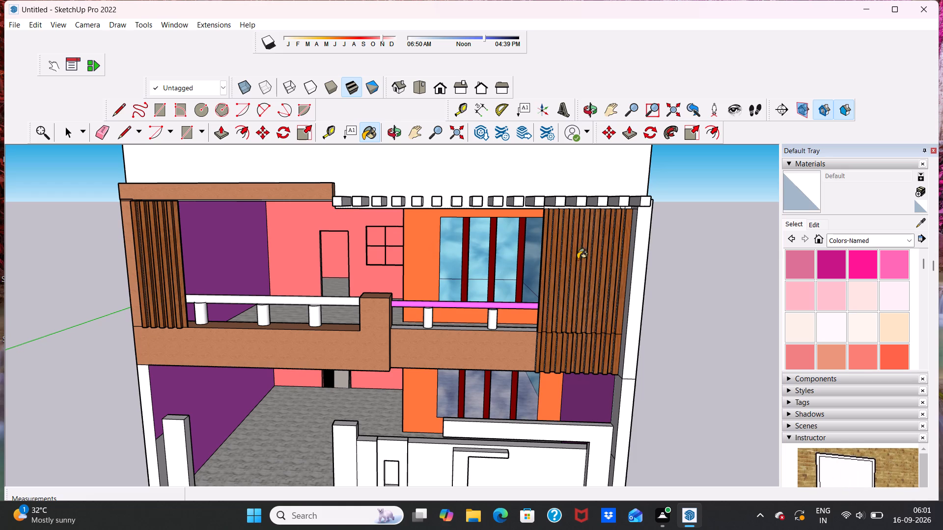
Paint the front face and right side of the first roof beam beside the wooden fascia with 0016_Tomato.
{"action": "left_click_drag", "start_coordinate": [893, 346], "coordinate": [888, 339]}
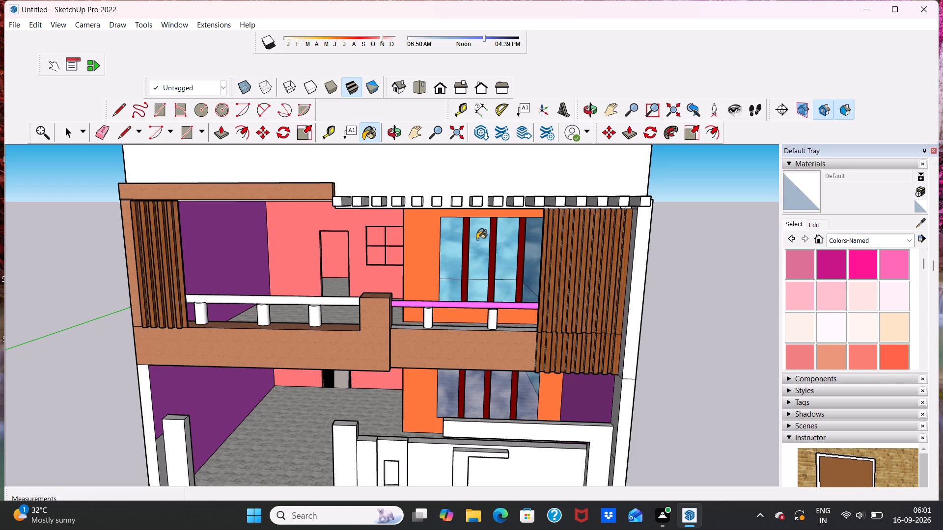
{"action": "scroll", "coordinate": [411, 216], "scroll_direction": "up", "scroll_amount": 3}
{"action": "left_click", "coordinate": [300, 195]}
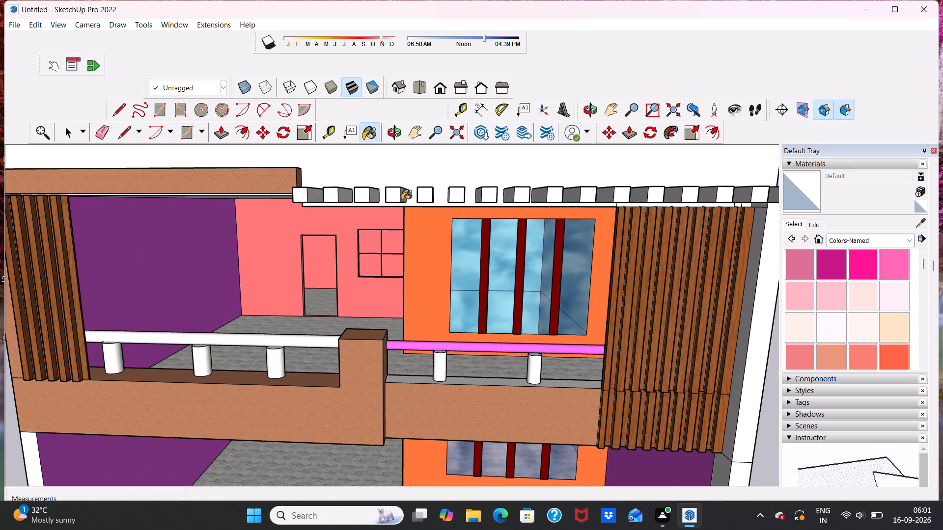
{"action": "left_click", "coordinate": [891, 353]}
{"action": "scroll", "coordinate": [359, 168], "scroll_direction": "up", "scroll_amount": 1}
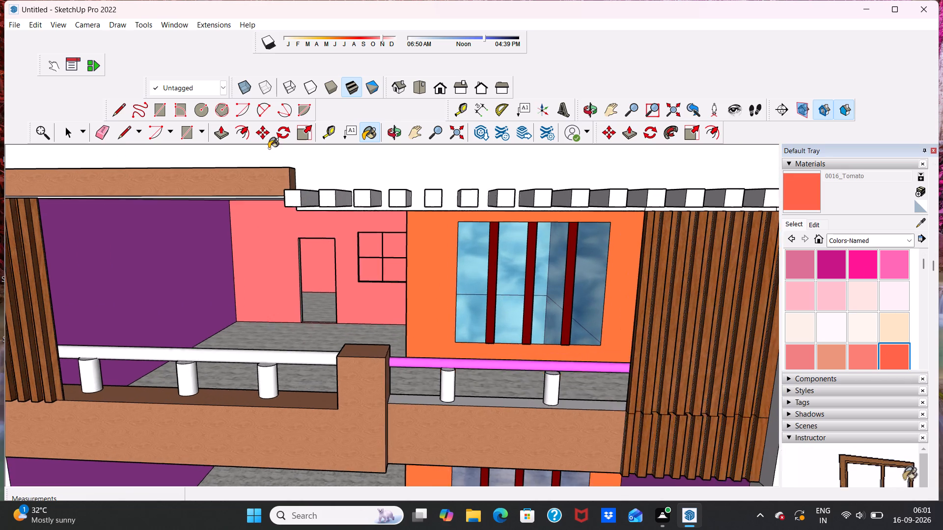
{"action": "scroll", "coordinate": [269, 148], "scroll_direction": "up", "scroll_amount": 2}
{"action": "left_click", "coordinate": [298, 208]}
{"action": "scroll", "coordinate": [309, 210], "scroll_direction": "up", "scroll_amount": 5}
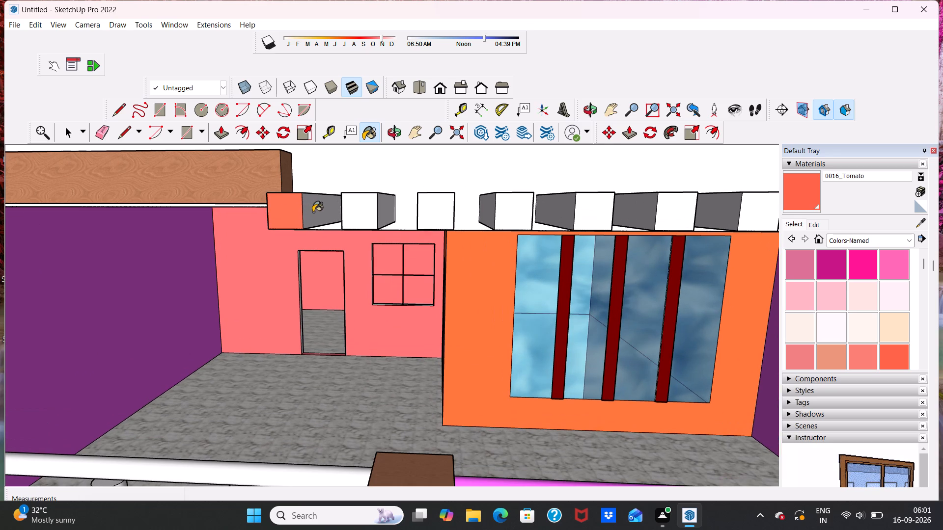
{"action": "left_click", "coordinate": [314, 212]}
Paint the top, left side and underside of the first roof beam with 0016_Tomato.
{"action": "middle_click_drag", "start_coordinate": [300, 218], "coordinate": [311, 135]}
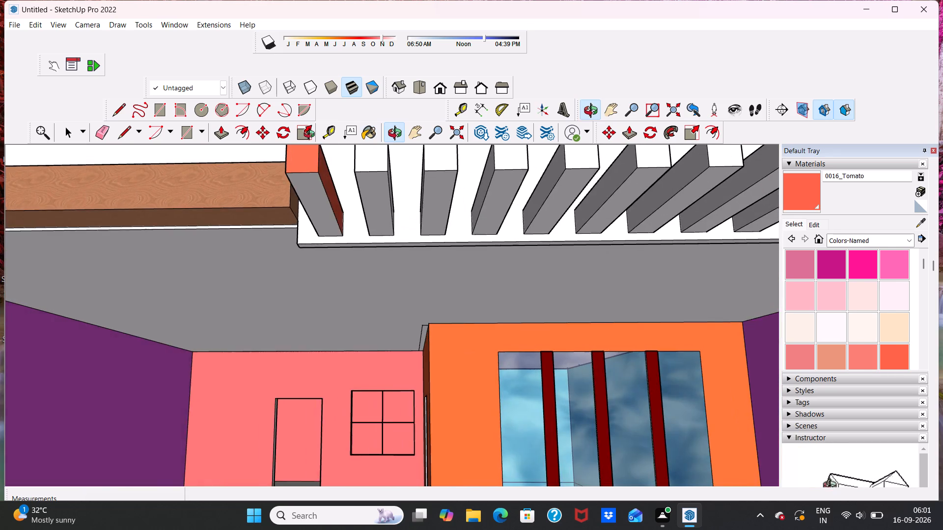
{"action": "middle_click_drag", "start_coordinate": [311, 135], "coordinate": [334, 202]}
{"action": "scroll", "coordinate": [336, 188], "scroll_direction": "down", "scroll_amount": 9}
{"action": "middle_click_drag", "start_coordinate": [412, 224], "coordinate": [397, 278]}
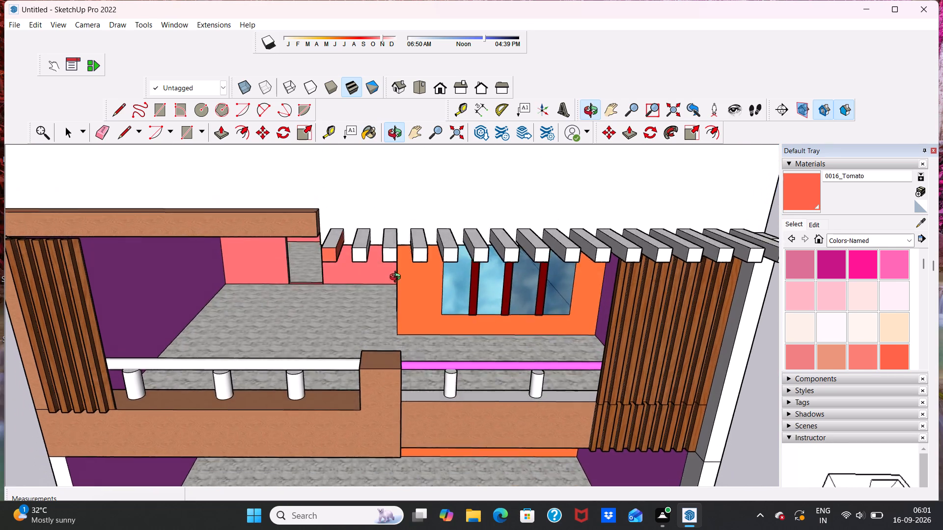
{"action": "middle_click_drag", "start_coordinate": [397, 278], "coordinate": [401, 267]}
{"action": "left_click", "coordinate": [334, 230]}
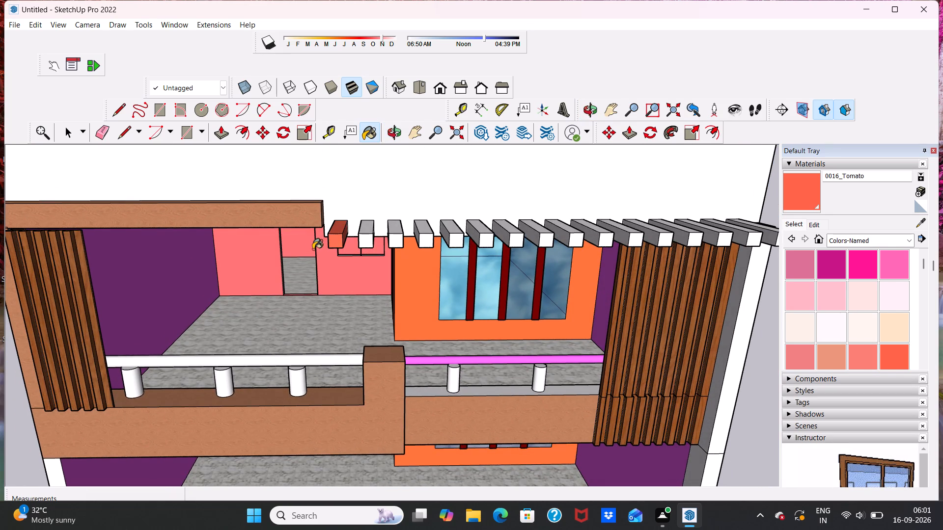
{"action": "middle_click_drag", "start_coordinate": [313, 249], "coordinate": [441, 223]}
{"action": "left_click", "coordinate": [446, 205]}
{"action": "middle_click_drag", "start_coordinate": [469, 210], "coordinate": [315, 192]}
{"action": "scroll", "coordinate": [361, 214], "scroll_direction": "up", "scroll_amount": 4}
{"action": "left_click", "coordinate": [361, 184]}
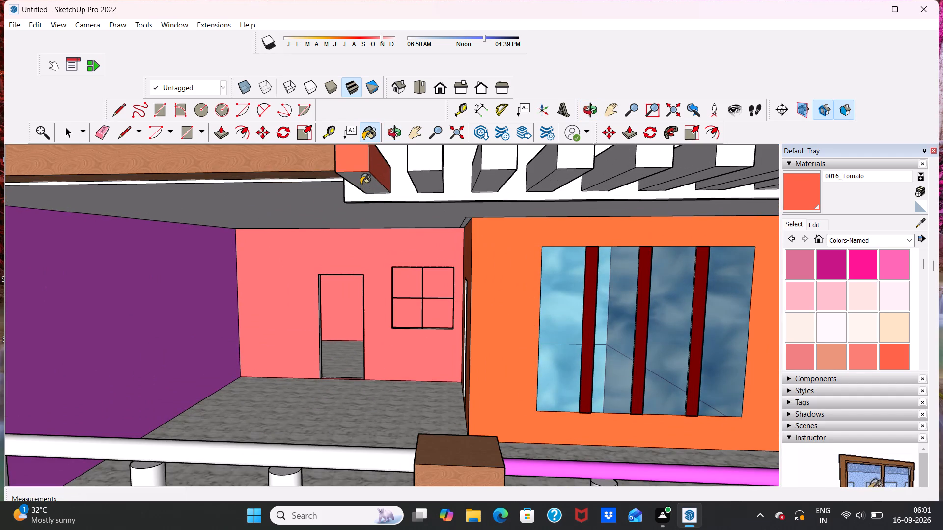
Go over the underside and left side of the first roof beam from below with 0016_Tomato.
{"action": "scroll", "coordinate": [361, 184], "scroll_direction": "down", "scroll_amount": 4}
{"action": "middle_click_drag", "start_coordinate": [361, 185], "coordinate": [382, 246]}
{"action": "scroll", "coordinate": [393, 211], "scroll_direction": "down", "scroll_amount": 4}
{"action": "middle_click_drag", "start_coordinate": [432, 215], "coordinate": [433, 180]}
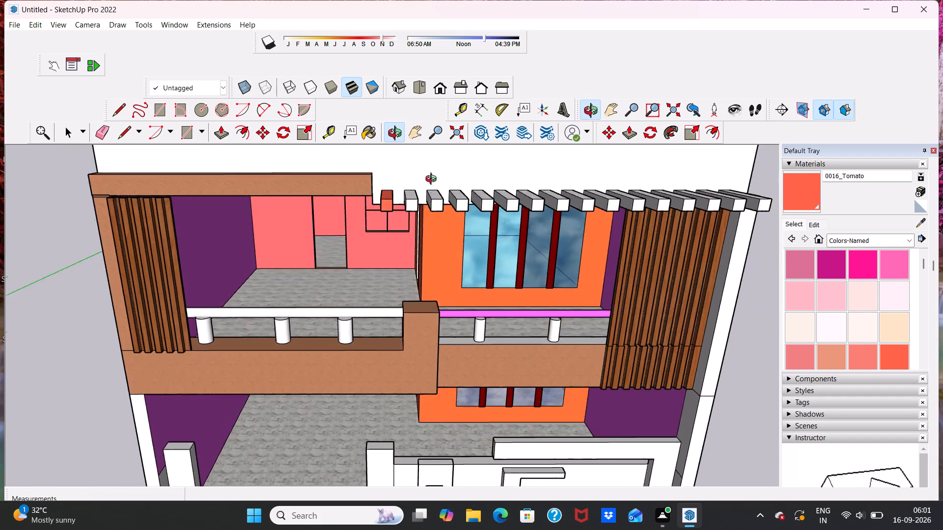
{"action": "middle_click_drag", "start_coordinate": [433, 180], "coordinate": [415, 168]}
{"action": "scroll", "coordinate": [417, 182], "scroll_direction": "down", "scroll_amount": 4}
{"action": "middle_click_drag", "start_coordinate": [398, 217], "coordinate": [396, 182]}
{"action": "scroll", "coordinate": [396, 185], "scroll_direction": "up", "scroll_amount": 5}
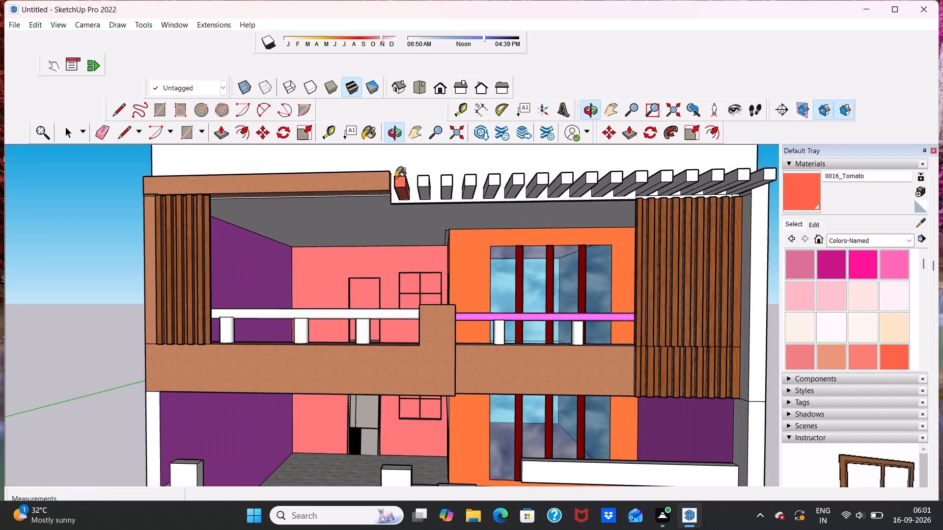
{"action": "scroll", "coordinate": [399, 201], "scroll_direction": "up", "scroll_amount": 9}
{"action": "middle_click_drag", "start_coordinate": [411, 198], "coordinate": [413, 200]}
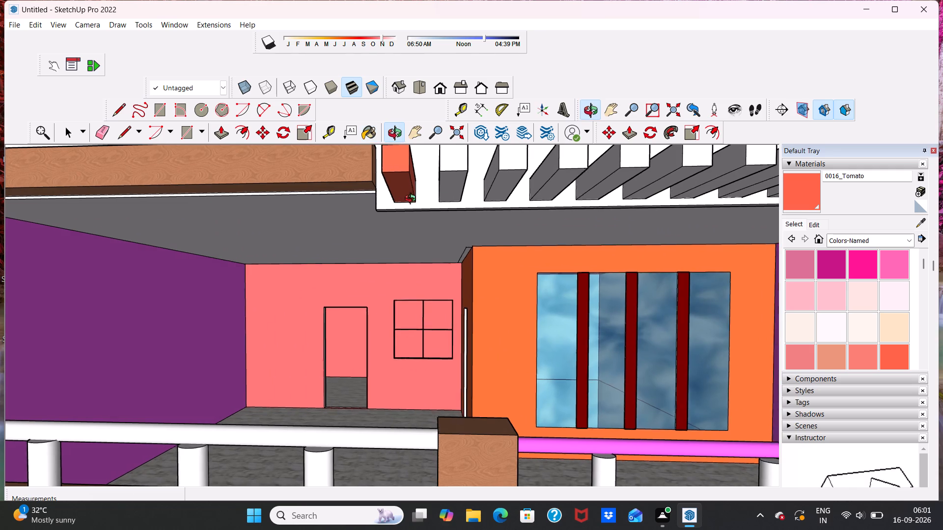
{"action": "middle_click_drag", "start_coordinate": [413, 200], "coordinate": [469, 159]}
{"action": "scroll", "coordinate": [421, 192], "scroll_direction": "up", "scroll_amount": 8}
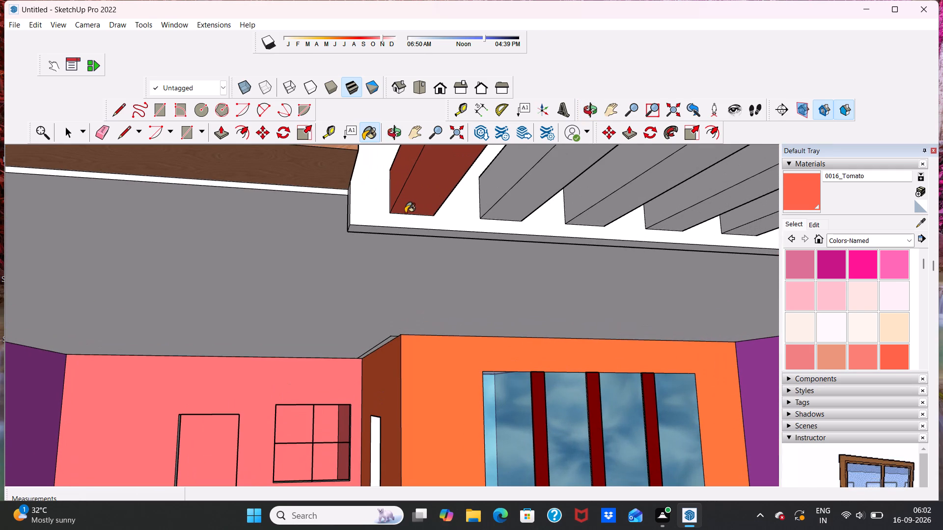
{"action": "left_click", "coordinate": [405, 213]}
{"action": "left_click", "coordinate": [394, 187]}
Repaint the first roof beam beside the wooden fascia with 0018_Brown on its front, top and side faces.
{"action": "scroll", "coordinate": [394, 187], "scroll_direction": "down", "scroll_amount": 5}
{"action": "middle_click_drag", "start_coordinate": [408, 185], "coordinate": [409, 192]}
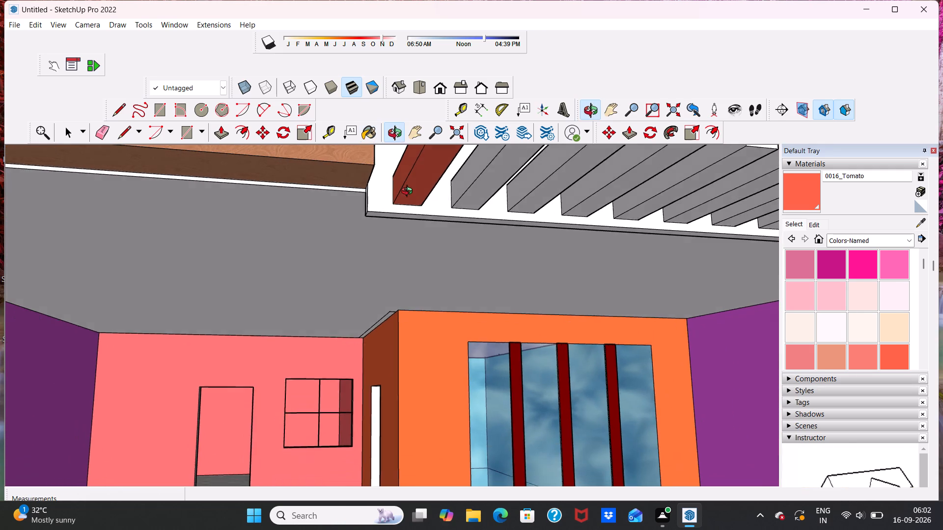
{"action": "middle_click_drag", "start_coordinate": [409, 192], "coordinate": [352, 272]}
{"action": "scroll", "coordinate": [358, 227], "scroll_direction": "down", "scroll_amount": 9}
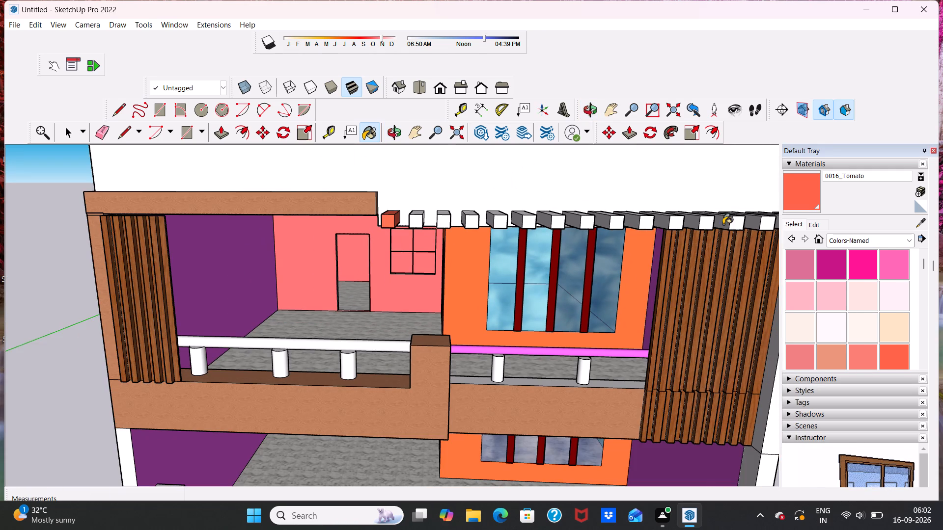
{"action": "scroll", "coordinate": [766, 234], "scroll_direction": "down", "scroll_amount": 2}
{"action": "left_click", "coordinate": [830, 323]}
{"action": "scroll", "coordinate": [583, 248], "scroll_direction": "up", "scroll_amount": 3}
{"action": "scroll", "coordinate": [337, 215], "scroll_direction": "up", "scroll_amount": 4}
{"action": "left_click", "coordinate": [318, 202]}
{"action": "scroll", "coordinate": [292, 206], "scroll_direction": "up", "scroll_amount": 5}
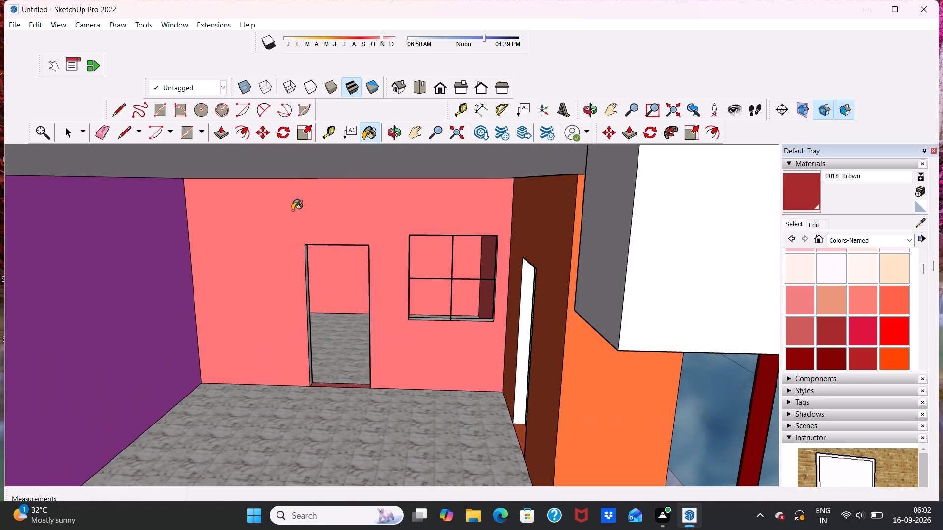
{"action": "scroll", "coordinate": [339, 199], "scroll_direction": "down", "scroll_amount": 6}
{"action": "left_click", "coordinate": [358, 208]}
{"action": "middle_click_drag", "start_coordinate": [358, 207], "coordinate": [342, 286]}
{"action": "scroll", "coordinate": [346, 277], "scroll_direction": "up", "scroll_amount": 3}
{"action": "left_click", "coordinate": [351, 224]}
{"action": "middle_click_drag", "start_coordinate": [348, 232], "coordinate": [502, 185]}
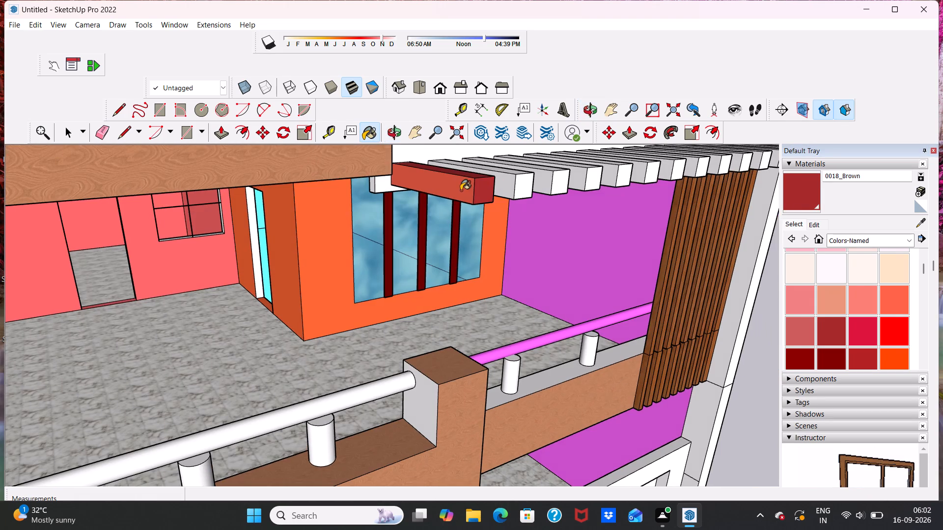
{"action": "left_click", "coordinate": [451, 189]}
Paint the front, top and both side faces of the second roof beam with 0018_Brown.
{"action": "middle_click_drag", "start_coordinate": [460, 188], "coordinate": [323, 199]}
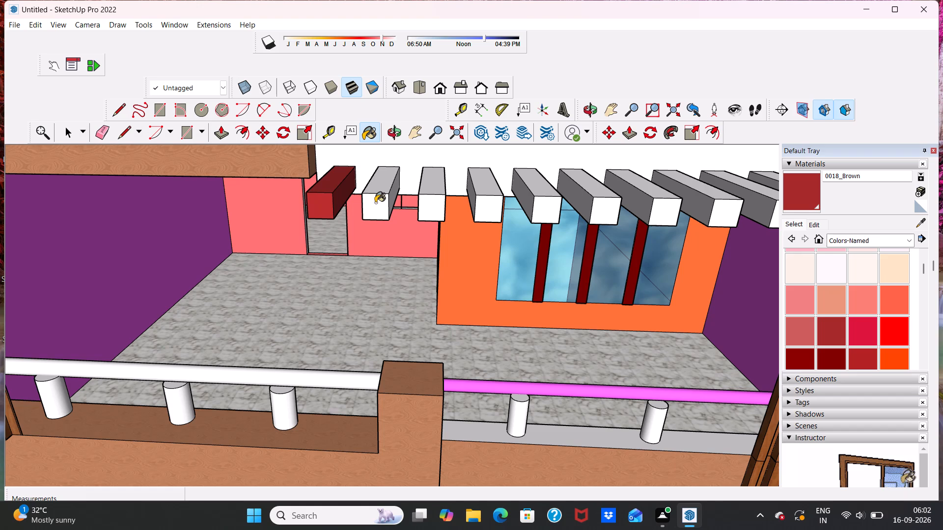
{"action": "left_click", "coordinate": [375, 203]}
{"action": "left_click", "coordinate": [379, 183]}
{"action": "left_click", "coordinate": [393, 206]}
{"action": "middle_click_drag", "start_coordinate": [383, 205], "coordinate": [416, 195]}
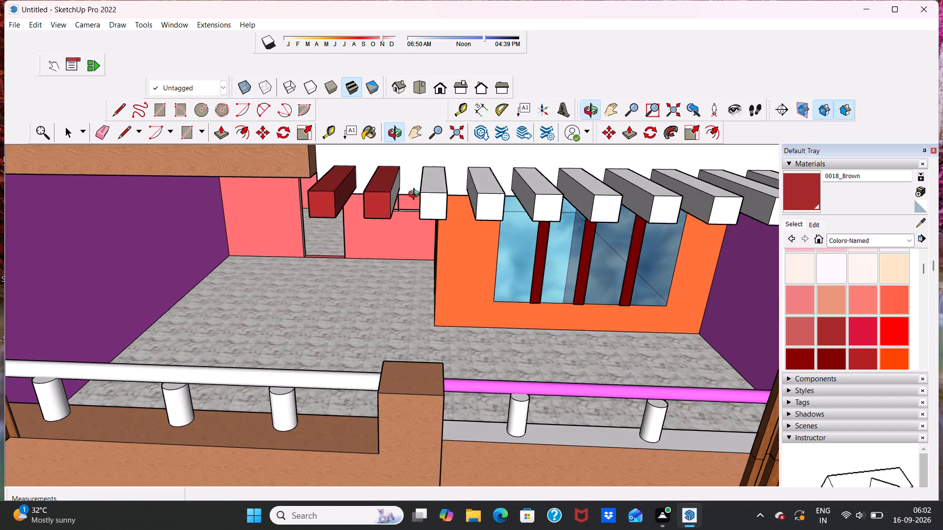
{"action": "middle_click_drag", "start_coordinate": [416, 195], "coordinate": [497, 191]}
{"action": "scroll", "coordinate": [455, 188], "scroll_direction": "up", "scroll_amount": 1}
{"action": "left_click", "coordinate": [441, 189]}
{"action": "middle_click_drag", "start_coordinate": [406, 188], "coordinate": [401, 188]}
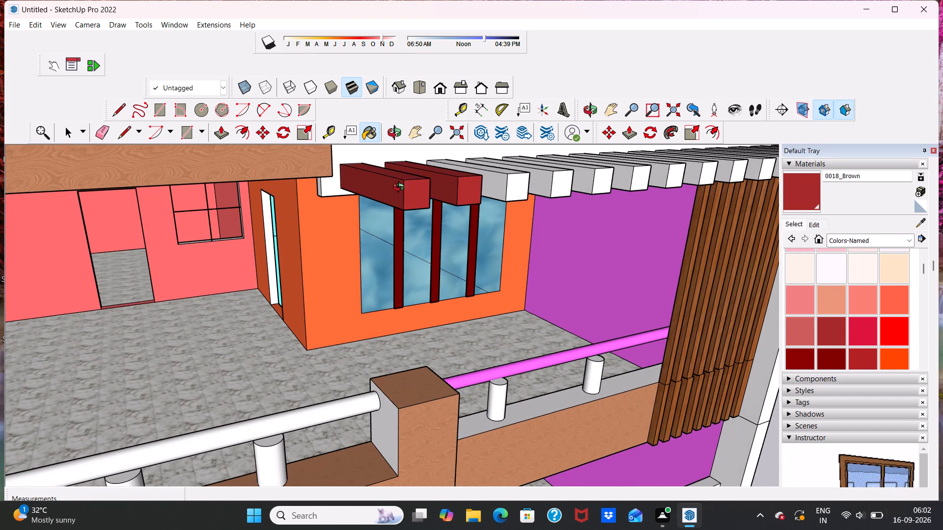
{"action": "middle_click_drag", "start_coordinate": [401, 188], "coordinate": [272, 220]}
{"action": "left_click", "coordinate": [354, 215]}
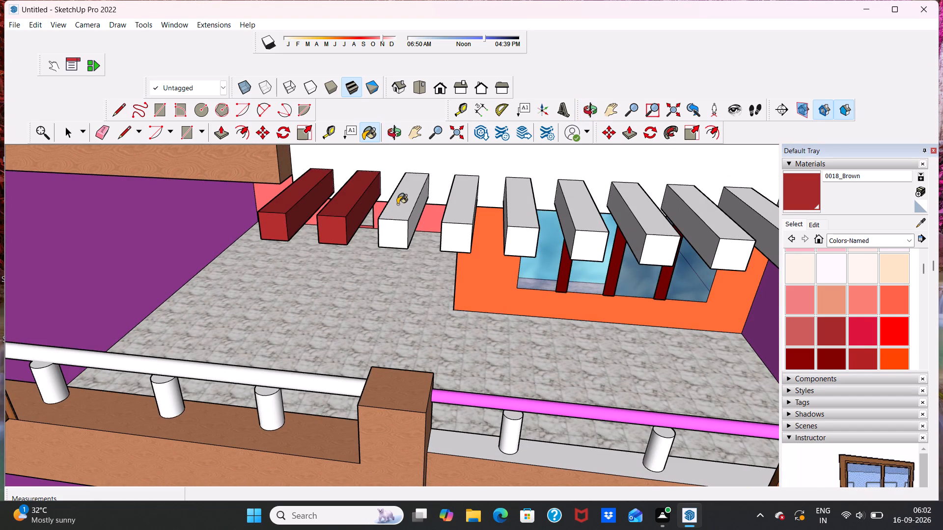
Paint the top, front and right side of the third roof beam with 0018_Brown.
{"action": "left_click", "coordinate": [397, 204]}
{"action": "left_click", "coordinate": [394, 238]}
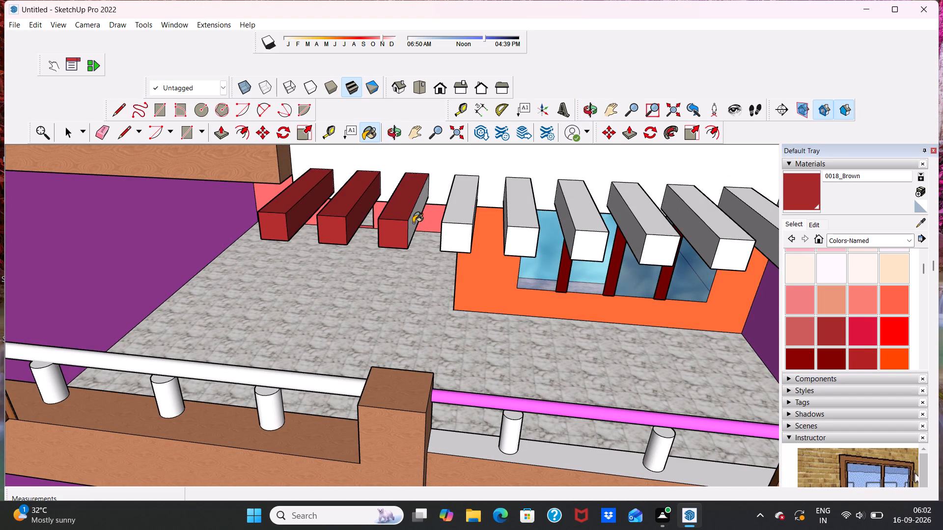
{"action": "left_click", "coordinate": [413, 223]}
Paint the third roof beam's underside and left side, plus the second beam's underside, with 0018_Brown.
{"action": "middle_click_drag", "start_coordinate": [397, 233], "coordinate": [454, 134]}
{"action": "left_click", "coordinate": [437, 172]}
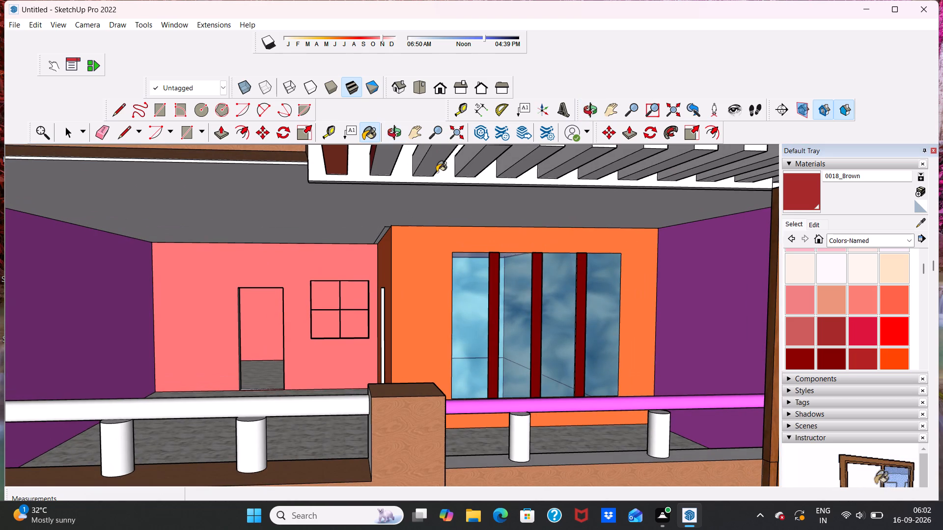
{"action": "scroll", "coordinate": [431, 175], "scroll_direction": "down", "scroll_amount": 10}
{"action": "scroll", "coordinate": [418, 181], "scroll_direction": "up", "scroll_amount": 10}
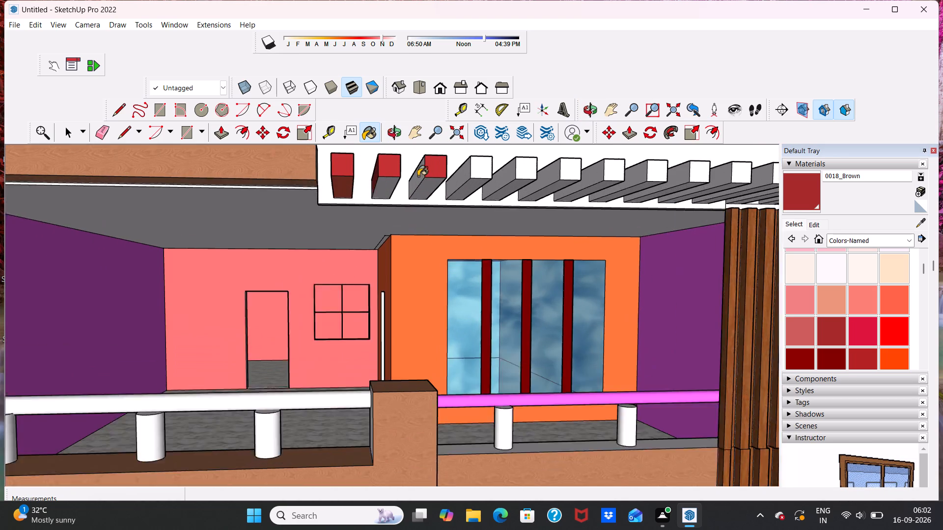
{"action": "left_click", "coordinate": [420, 189]}
{"action": "left_click", "coordinate": [416, 177]}
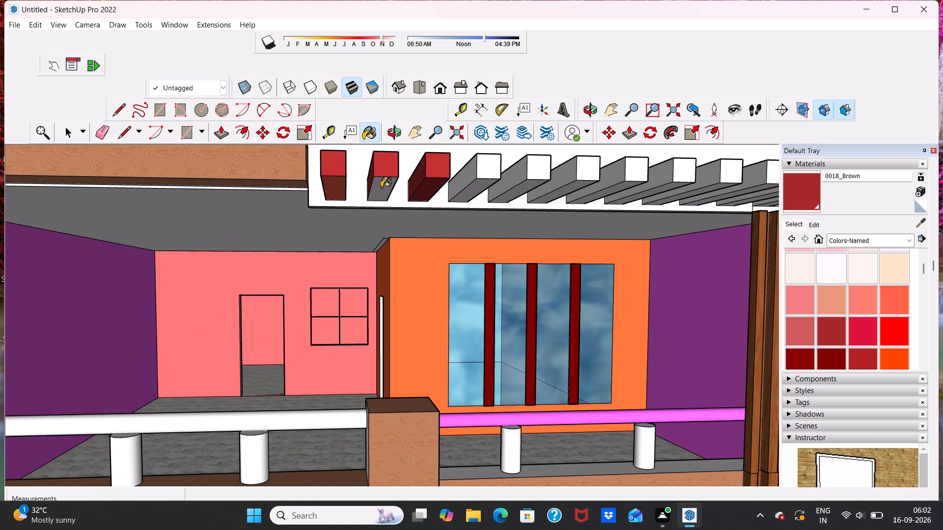
{"action": "left_click", "coordinate": [381, 187]}
Paint the front, right side and underside of the fourth roof beam with 0018_Brown.
{"action": "middle_click_drag", "start_coordinate": [384, 186], "coordinate": [285, 189]}
{"action": "left_click", "coordinate": [413, 163]}
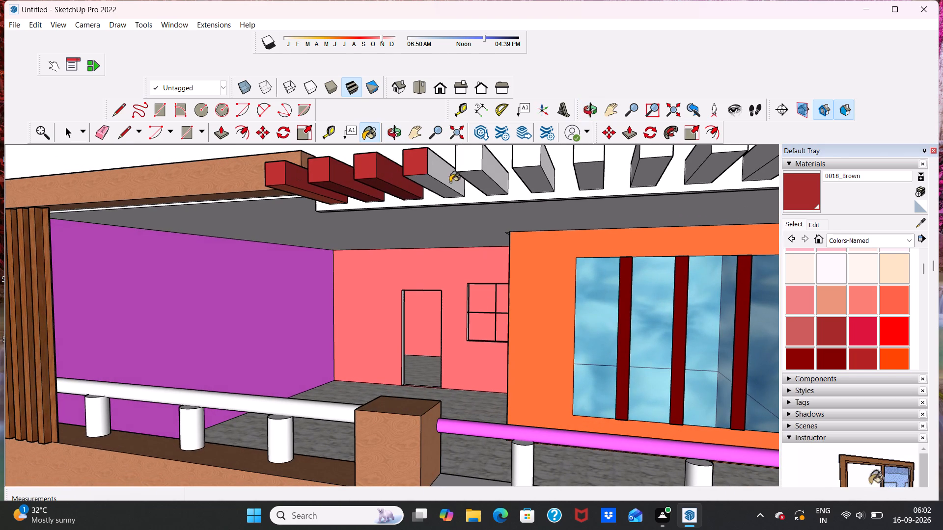
{"action": "left_click", "coordinate": [434, 176]}
{"action": "left_click", "coordinate": [429, 183]}
Paint the fifth roof beam's front, underside and sides, and the fourth beam's left side, with 0018_Brown.
{"action": "left_click", "coordinate": [464, 159]}
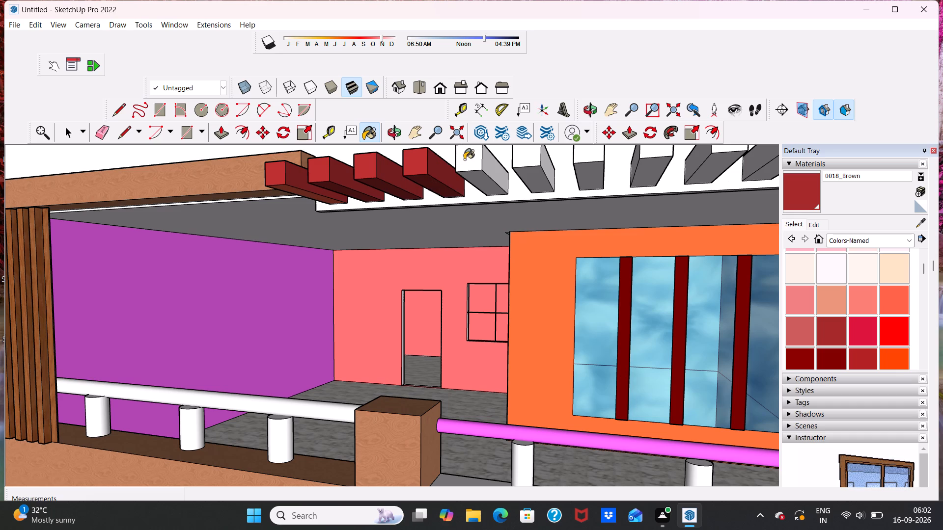
{"action": "left_click", "coordinate": [482, 178]}
{"action": "left_click", "coordinate": [492, 173]}
{"action": "middle_click_drag", "start_coordinate": [482, 176], "coordinate": [542, 177]}
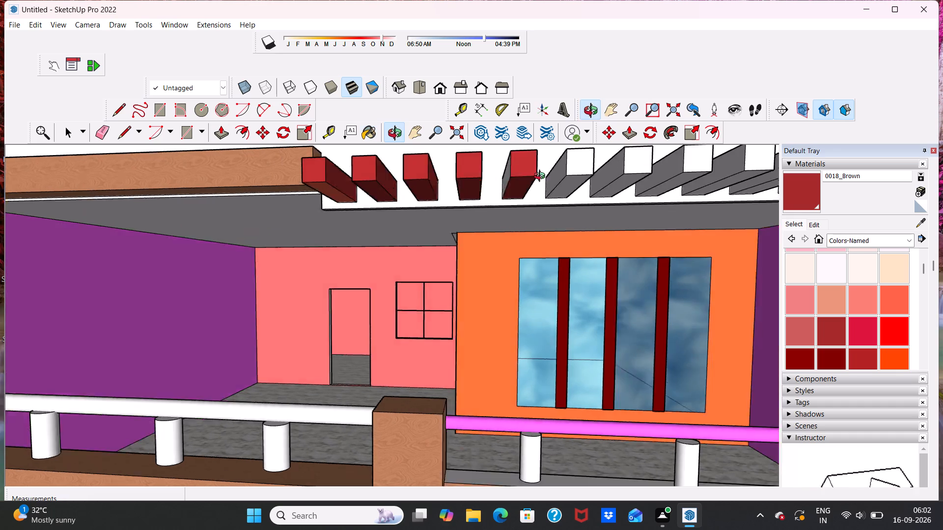
{"action": "middle_click_drag", "start_coordinate": [542, 177], "coordinate": [583, 180]}
{"action": "left_click", "coordinate": [553, 172]}
{"action": "left_click", "coordinate": [493, 176]}
Paint the front, both sides and underside of the sixth roof beam with 0018_Brown.
{"action": "scroll", "coordinate": [514, 177], "scroll_direction": "down", "scroll_amount": 2}
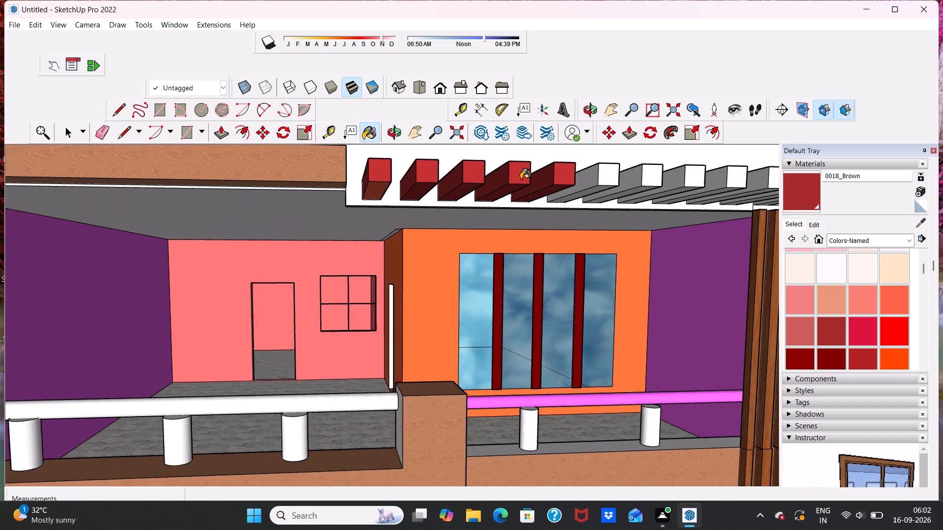
{"action": "scroll", "coordinate": [521, 179], "scroll_direction": "down", "scroll_amount": 3}
{"action": "scroll", "coordinate": [595, 171], "scroll_direction": "up", "scroll_amount": 3}
{"action": "left_click", "coordinate": [577, 176]}
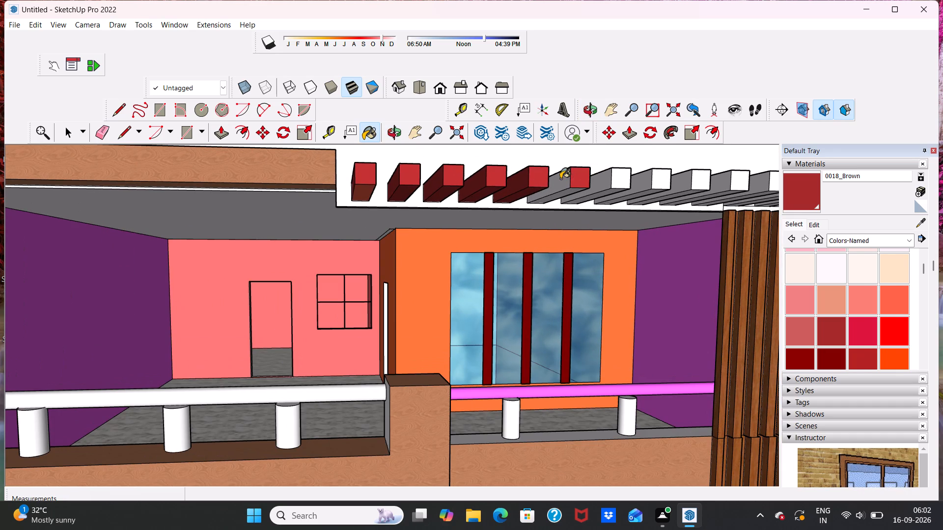
{"action": "left_click", "coordinate": [560, 179]}
{"action": "left_click", "coordinate": [567, 193]}
{"action": "middle_click_drag", "start_coordinate": [564, 185], "coordinate": [422, 202]}
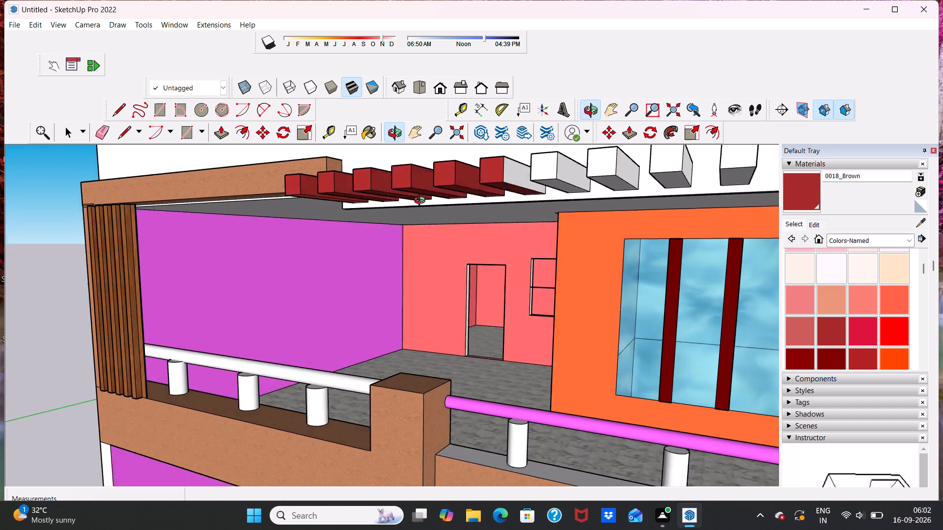
{"action": "middle_click_drag", "start_coordinate": [422, 202], "coordinate": [421, 208]}
{"action": "scroll", "coordinate": [463, 193], "scroll_direction": "up", "scroll_amount": 1}
{"action": "left_click", "coordinate": [515, 184]}
Paint the front, both sides and underside of the seventh roof beam with 0018_Brown.
{"action": "left_click", "coordinate": [545, 185]}
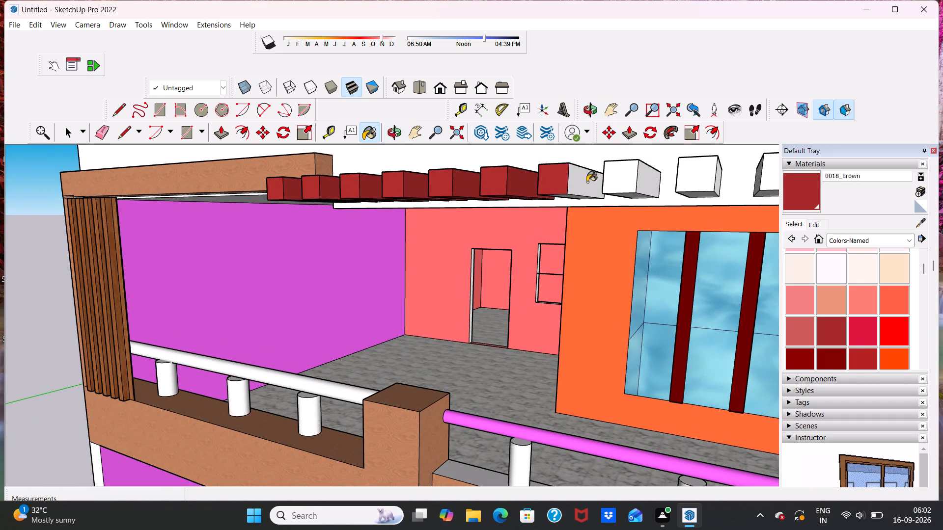
{"action": "left_click", "coordinate": [587, 182]}
{"action": "middle_click_drag", "start_coordinate": [579, 195], "coordinate": [644, 119]}
{"action": "left_click", "coordinate": [579, 176]}
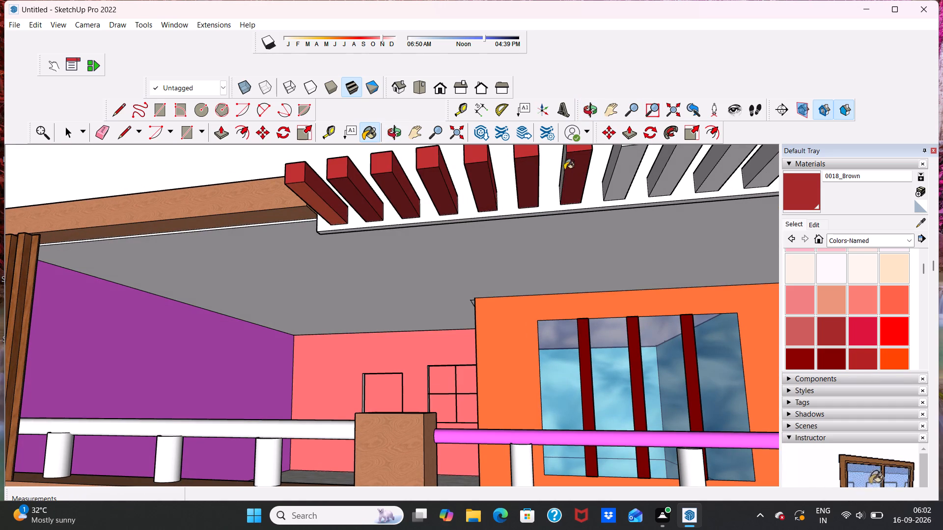
{"action": "middle_click_drag", "start_coordinate": [558, 162], "coordinate": [630, 176]}
{"action": "left_click", "coordinate": [613, 188]}
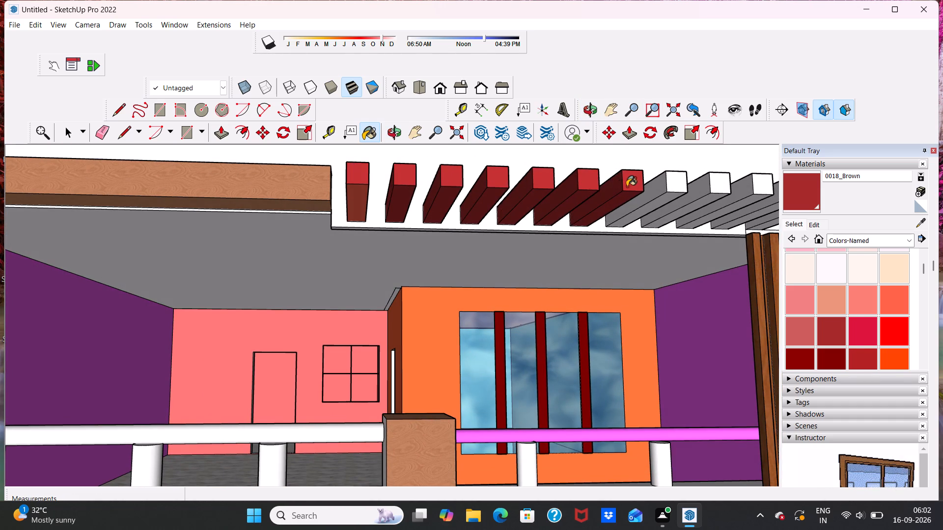
Paint the eighth roof beam's front with 0018_Brown, undoing the stray fill on the wall above the beams.
{"action": "middle_click_drag", "start_coordinate": [630, 185], "coordinate": [530, 258]}
{"action": "left_click", "coordinate": [674, 206]}
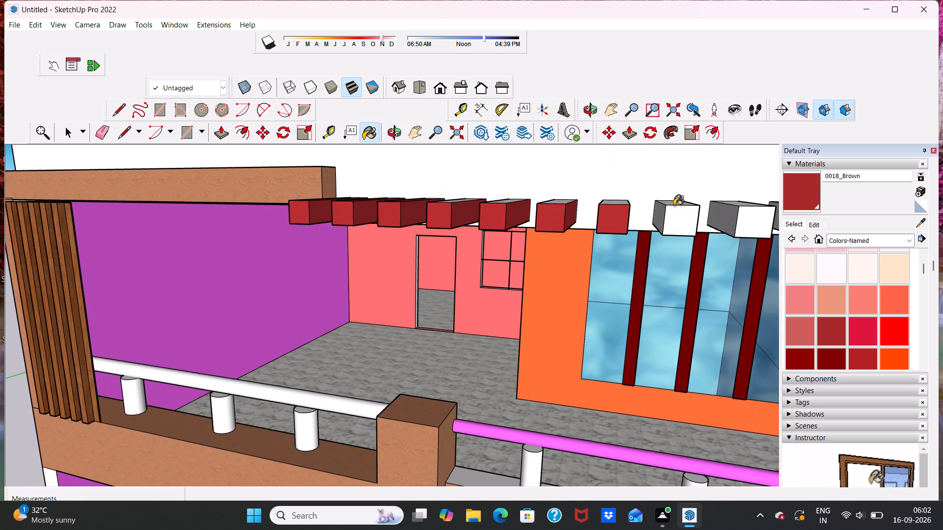
{"action": "left_click", "coordinate": [674, 220]}
{"action": "left_click", "coordinate": [677, 199]}
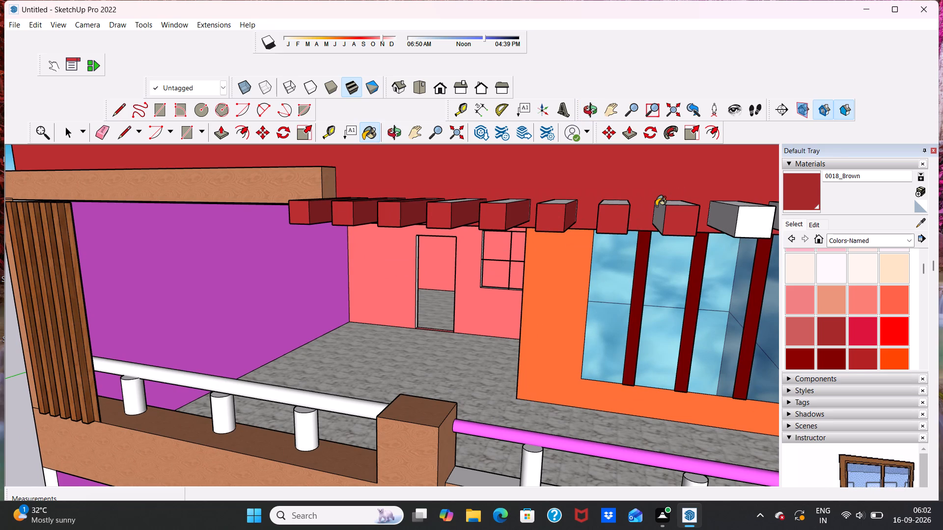
{"action": "key", "text": "ctrl+z"}
Paint the top faces of the fourth and fifth roof beams with 0018_Brown.
{"action": "middle_click_drag", "start_coordinate": [671, 192], "coordinate": [620, 275]}
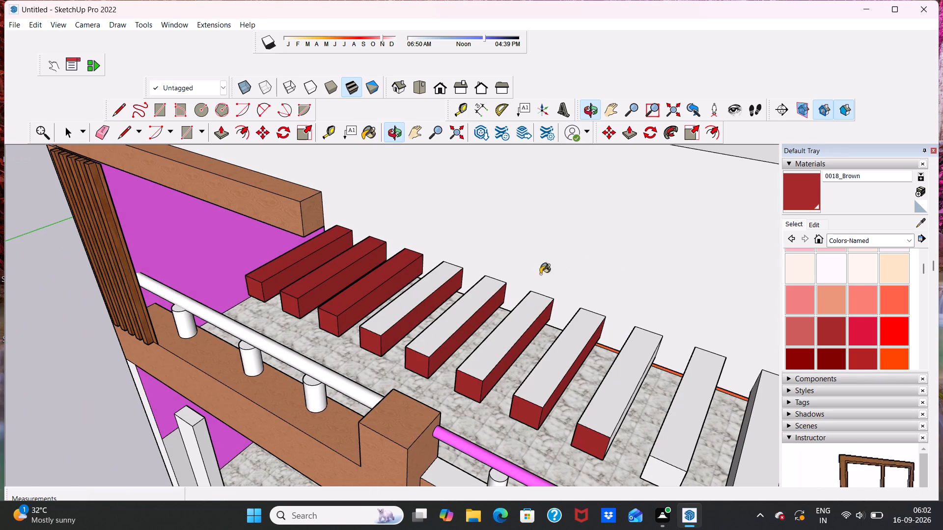
{"action": "left_click", "coordinate": [416, 291]}
{"action": "left_click", "coordinate": [454, 314]}
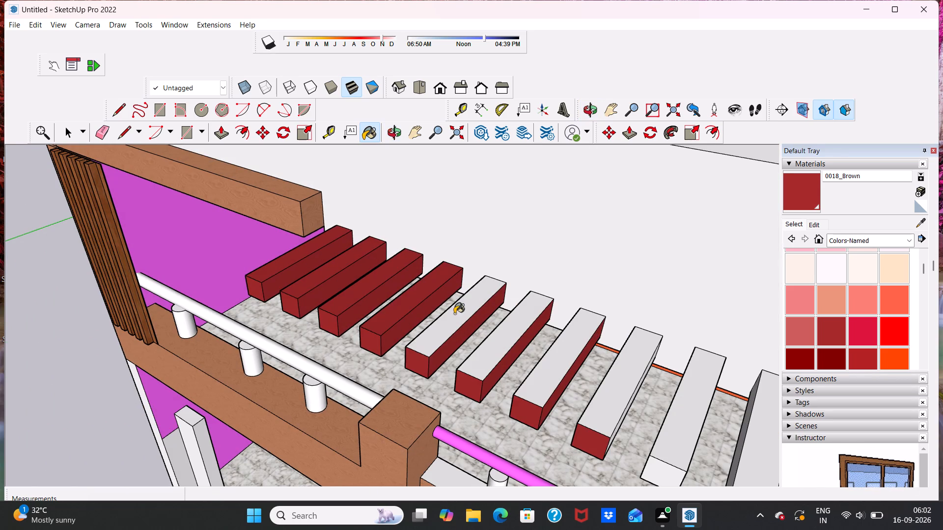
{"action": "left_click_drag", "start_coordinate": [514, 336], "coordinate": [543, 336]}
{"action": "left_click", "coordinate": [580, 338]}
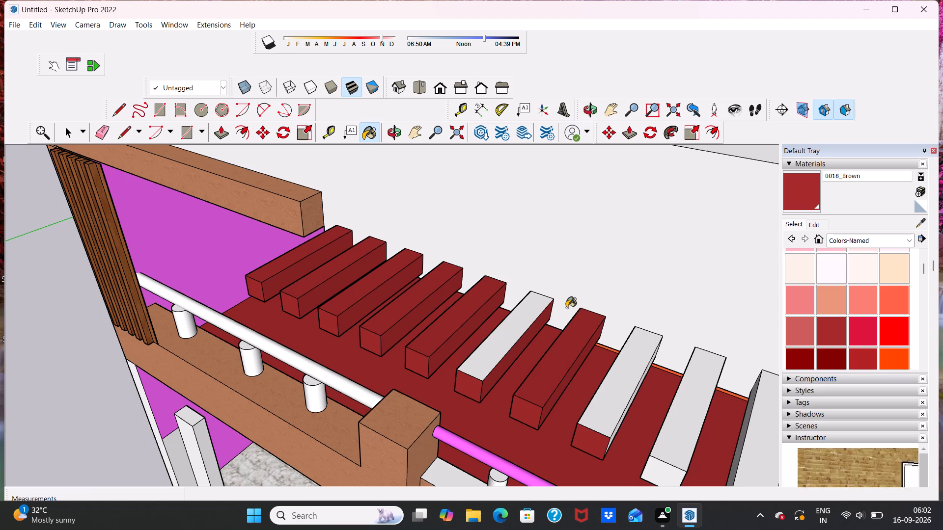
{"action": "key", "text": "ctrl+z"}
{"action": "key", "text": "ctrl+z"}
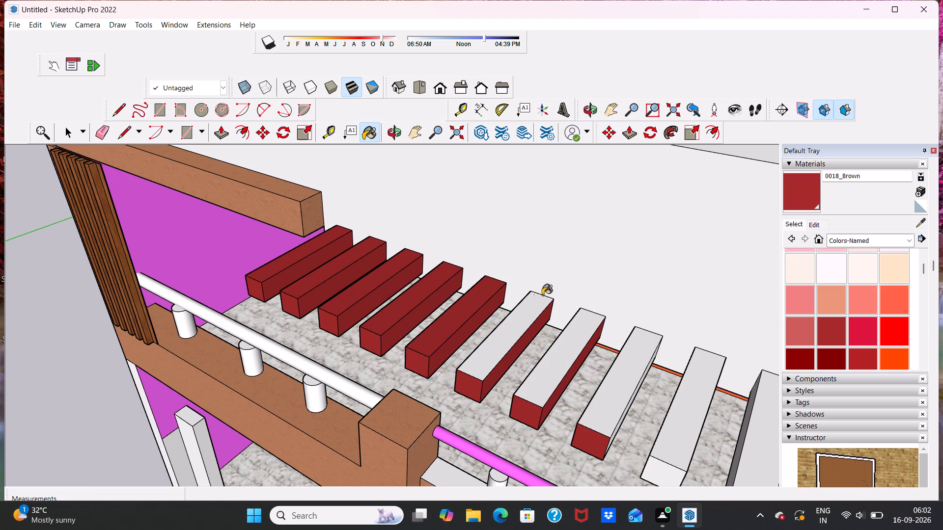
Paint the top faces of the sixth, seventh and eighth roof beams with 0018_Brown.
{"action": "left_click", "coordinate": [507, 327]}
{"action": "left_click_drag", "start_coordinate": [566, 336], "coordinate": [573, 339]}
{"action": "left_click", "coordinate": [633, 350]}
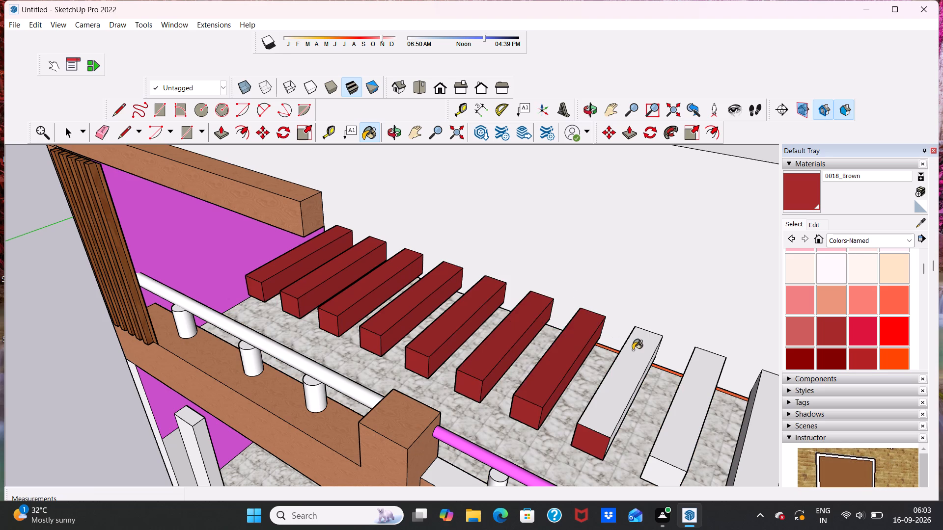
Paint the eighth roof beam's right side and the ninth beam's top with 0018_Brown.
{"action": "scroll", "coordinate": [610, 276], "scroll_direction": "down", "scroll_amount": 9}
{"action": "middle_click_drag", "start_coordinate": [626, 291], "coordinate": [527, 196]}
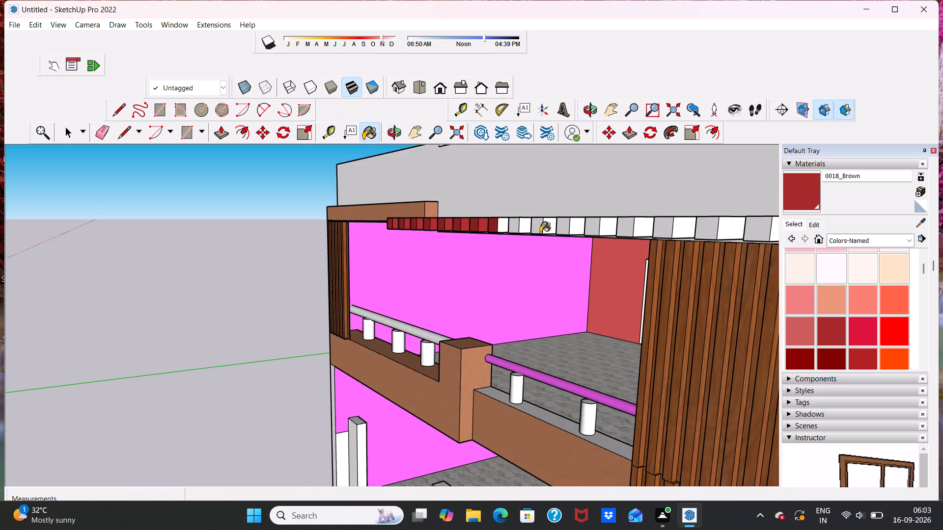
{"action": "scroll", "coordinate": [539, 237], "scroll_direction": "up", "scroll_amount": 3}
{"action": "middle_click_drag", "start_coordinate": [492, 242], "coordinate": [553, 281]}
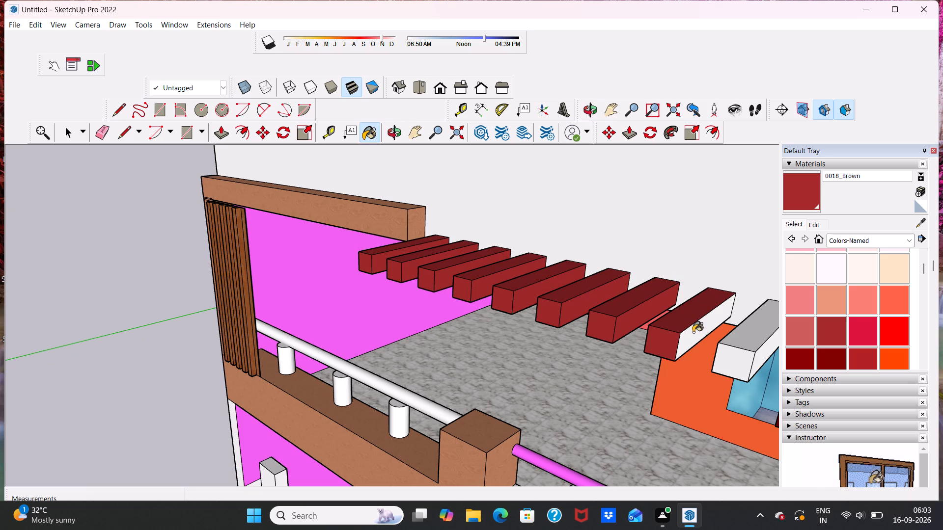
{"action": "left_click", "coordinate": [693, 333]}
{"action": "left_click", "coordinate": [754, 322]}
Paint the underside and left side of the eighth roof beam with 0018_Brown.
{"action": "scroll", "coordinate": [741, 297], "scroll_direction": "down", "scroll_amount": 4}
{"action": "scroll", "coordinate": [663, 255], "scroll_direction": "down", "scroll_amount": 2}
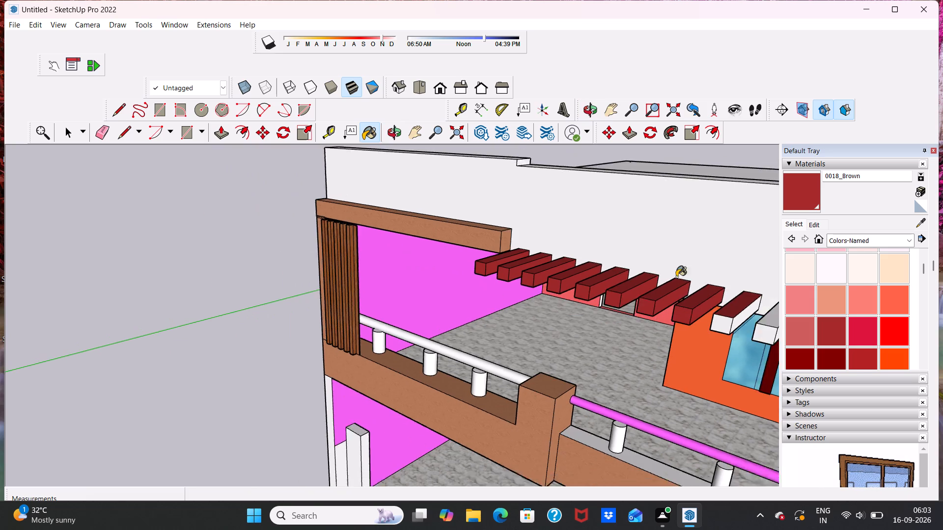
{"action": "scroll", "coordinate": [676, 277], "scroll_direction": "down", "scroll_amount": 2}
{"action": "middle_click_drag", "start_coordinate": [699, 309], "coordinate": [750, 246]}
{"action": "scroll", "coordinate": [757, 235], "scroll_direction": "up", "scroll_amount": 1}
{"action": "scroll", "coordinate": [727, 222], "scroll_direction": "down", "scroll_amount": 4}
{"action": "scroll", "coordinate": [693, 252], "scroll_direction": "up", "scroll_amount": 4}
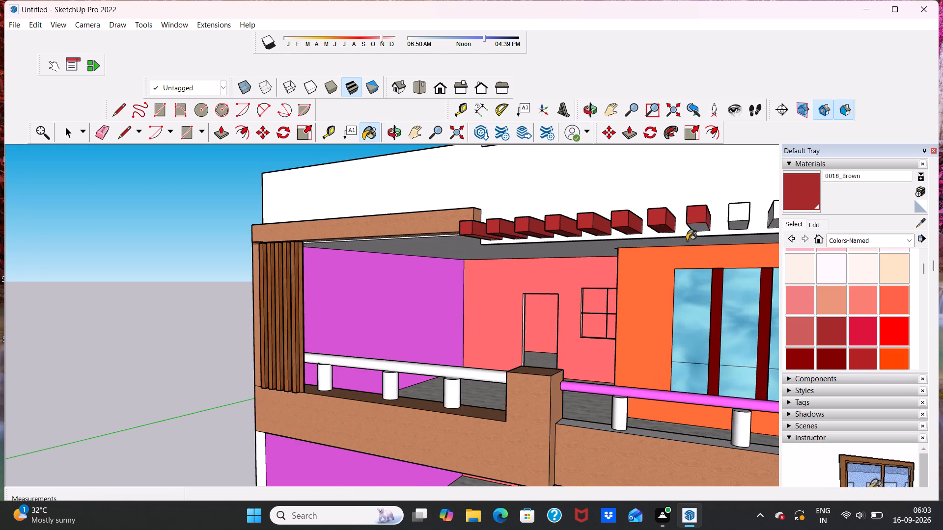
{"action": "middle_click_drag", "start_coordinate": [687, 239], "coordinate": [732, 186]}
{"action": "scroll", "coordinate": [733, 187], "scroll_direction": "up", "scroll_amount": 1}
{"action": "left_click", "coordinate": [700, 185]}
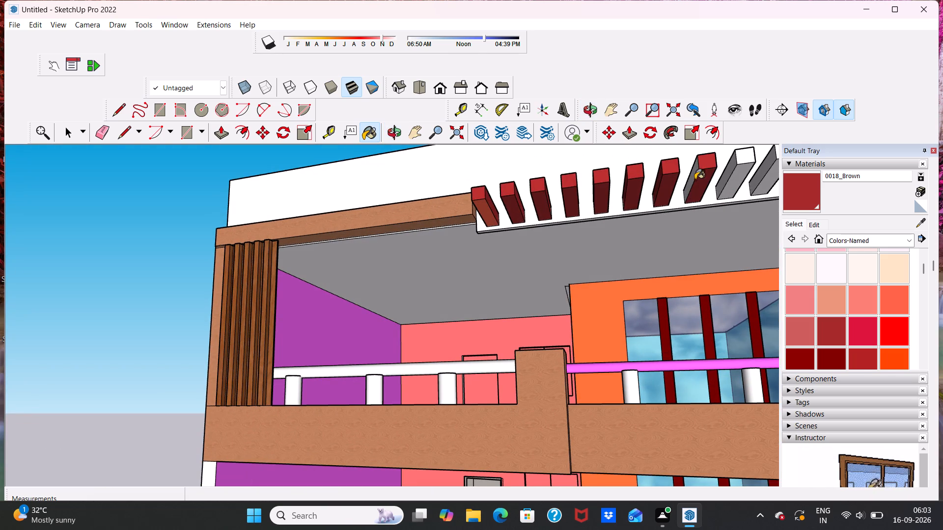
{"action": "left_click", "coordinate": [693, 176]}
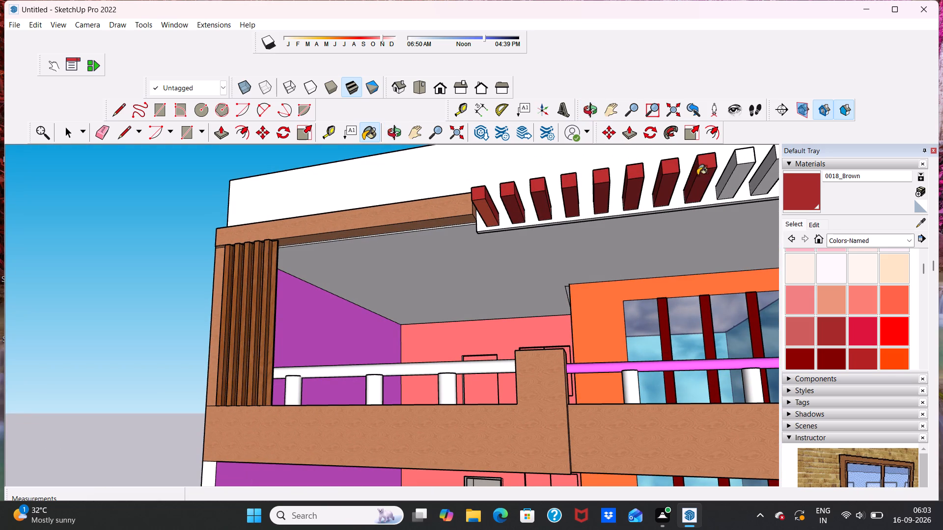
Paint the fronts and right sides of the ninth, tenth and eleventh roof beams with 0018_Brown.
{"action": "middle_click_drag", "start_coordinate": [708, 175], "coordinate": [571, 242]}
{"action": "left_click", "coordinate": [618, 213]}
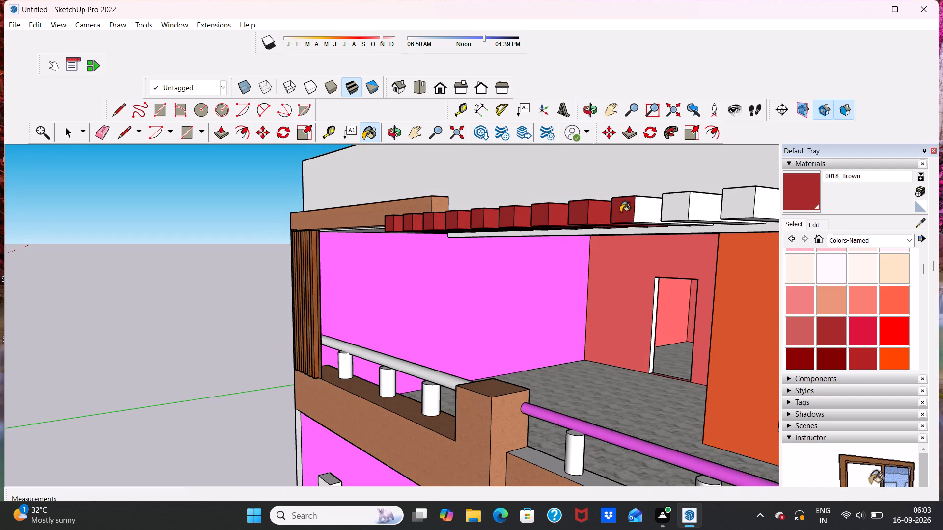
{"action": "left_click", "coordinate": [642, 208]}
{"action": "left_click", "coordinate": [675, 207]}
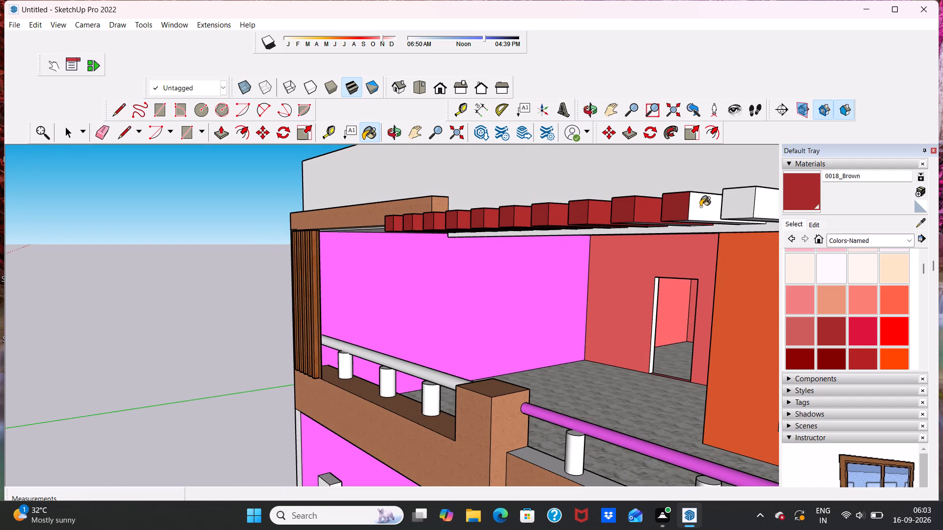
{"action": "left_click", "coordinate": [700, 207]}
{"action": "left_click", "coordinate": [736, 207]}
{"action": "left_click", "coordinate": [762, 203]}
Paint the fronts and right sides of the twelfth and thirteenth roof beams with 0018_Brown.
{"action": "scroll", "coordinate": [737, 195], "scroll_direction": "down", "scroll_amount": 5}
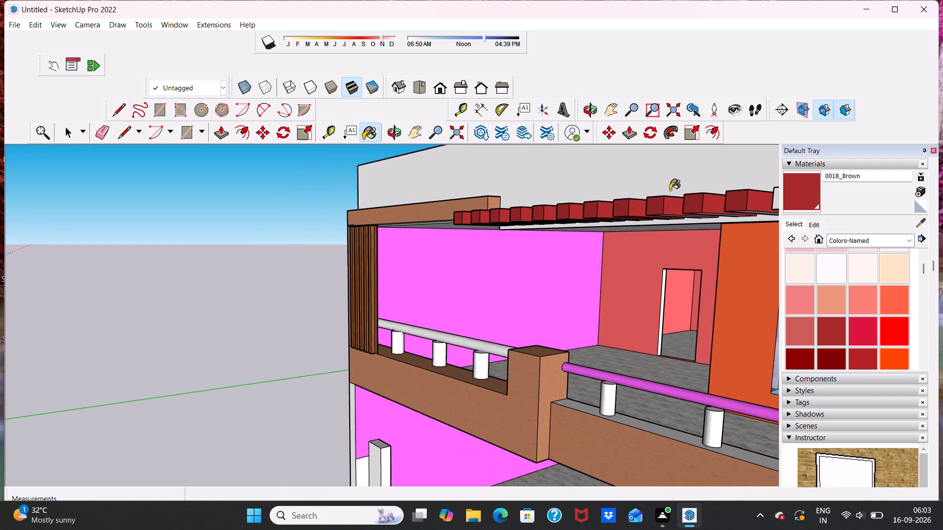
{"action": "scroll", "coordinate": [659, 190], "scroll_direction": "down", "scroll_amount": 9}
{"action": "scroll", "coordinate": [713, 202], "scroll_direction": "up", "scroll_amount": 4}
{"action": "left_click", "coordinate": [708, 197]}
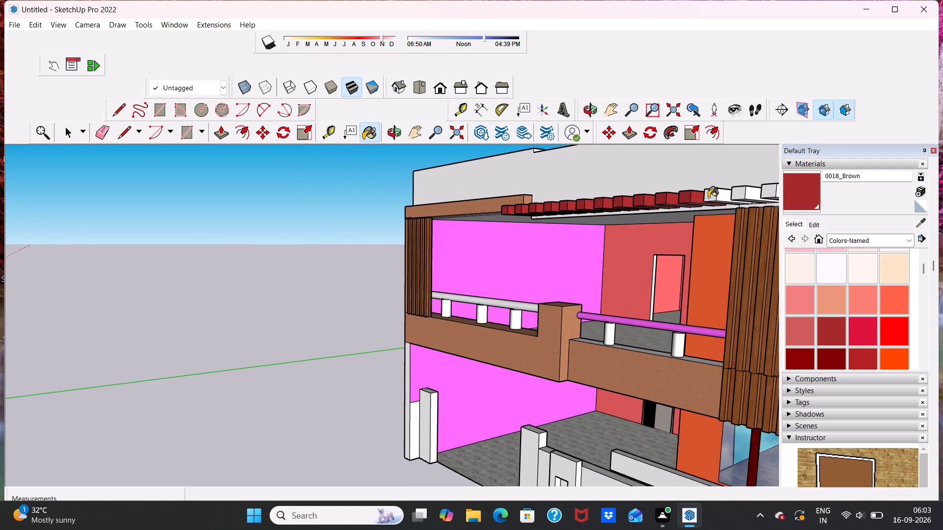
{"action": "left_click", "coordinate": [719, 196]}
{"action": "left_click", "coordinate": [738, 197]}
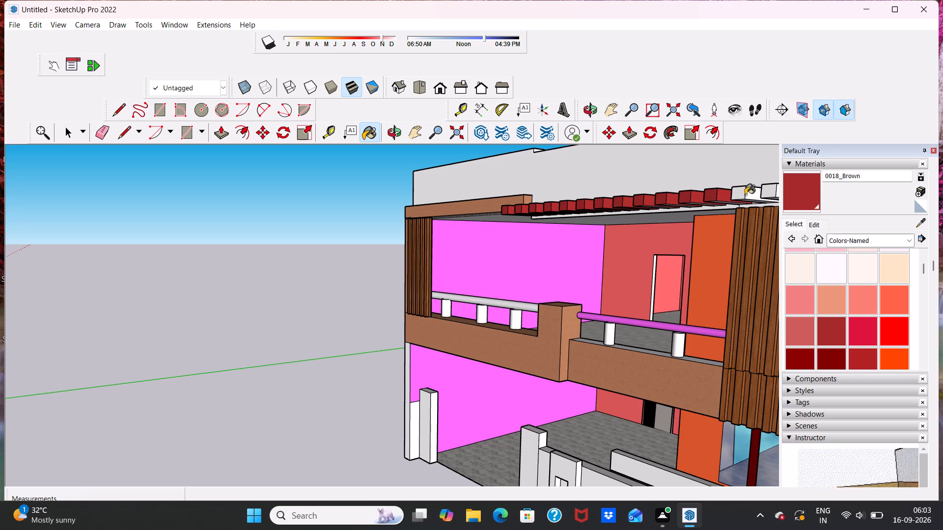
{"action": "left_click", "coordinate": [752, 195]}
Paint the fronts and right sides of the last three roof beams with 0018_Brown.
{"action": "scroll", "coordinate": [749, 195], "scroll_direction": "down", "scroll_amount": 13}
{"action": "scroll", "coordinate": [729, 192], "scroll_direction": "up", "scroll_amount": 4}
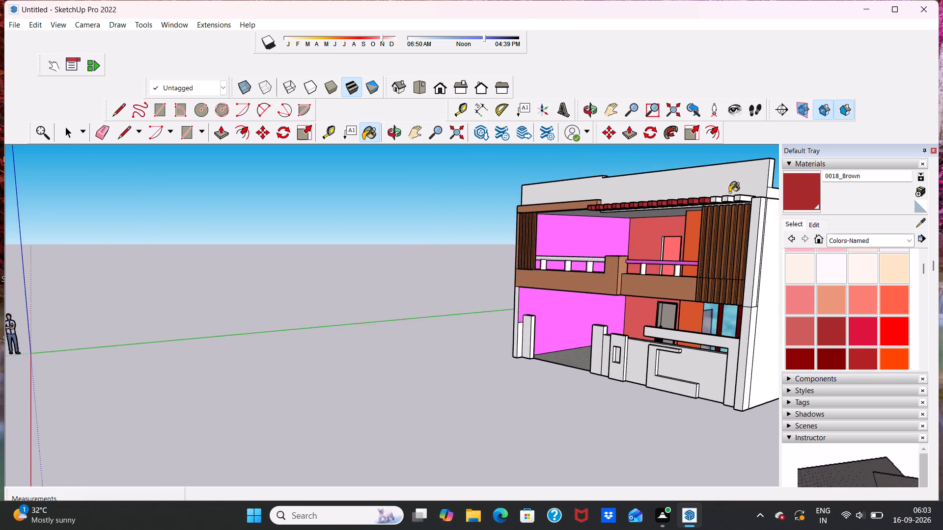
{"action": "scroll", "coordinate": [729, 192], "scroll_direction": "up", "scroll_amount": 8}
{"action": "left_click", "coordinate": [708, 204]}
{"action": "left_click", "coordinate": [718, 203]}
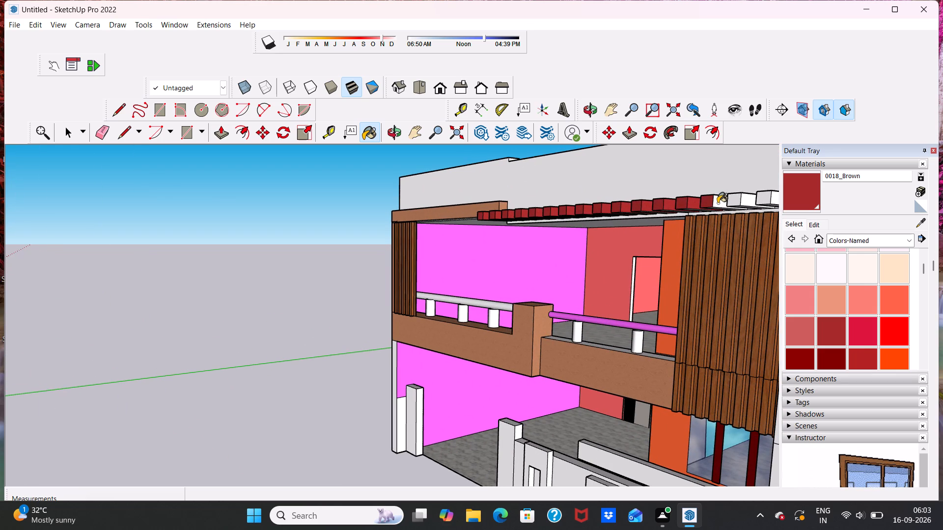
{"action": "left_click", "coordinate": [737, 202]}
{"action": "left_click", "coordinate": [747, 199]}
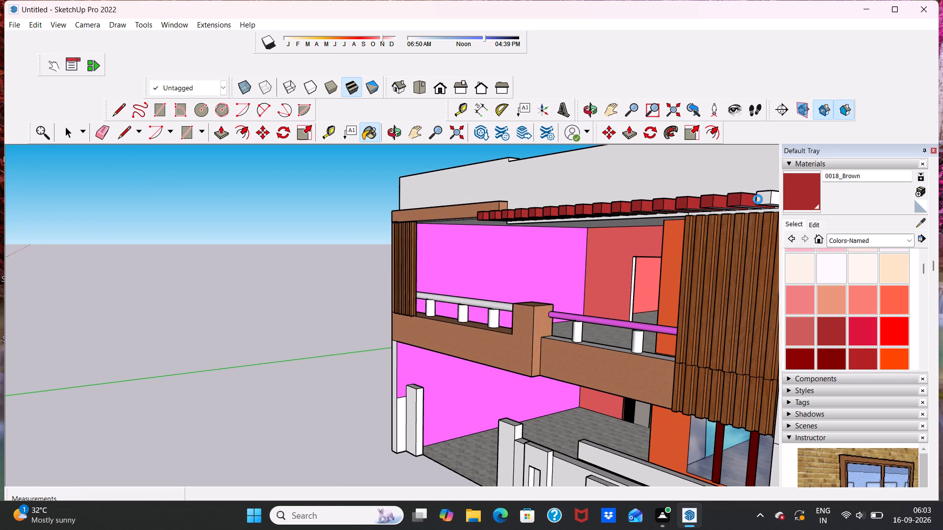
{"action": "left_click", "coordinate": [765, 197]}
{"action": "left_click", "coordinate": [775, 201]}
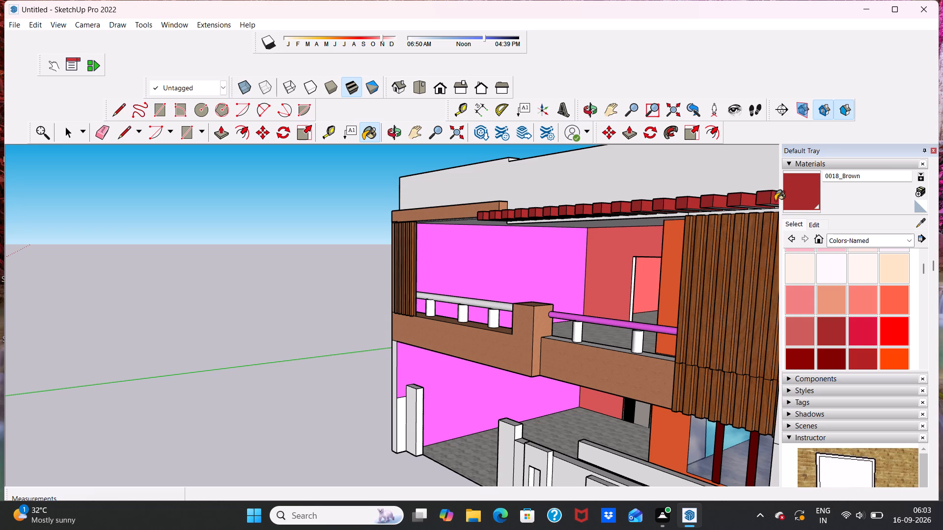
Paint the top faces of the remaining roof beams, from the tenth to the last, with 0018_Brown.
{"action": "scroll", "coordinate": [731, 196], "scroll_direction": "down", "scroll_amount": 3}
{"action": "middle_click_drag", "start_coordinate": [724, 201], "coordinate": [590, 276]}
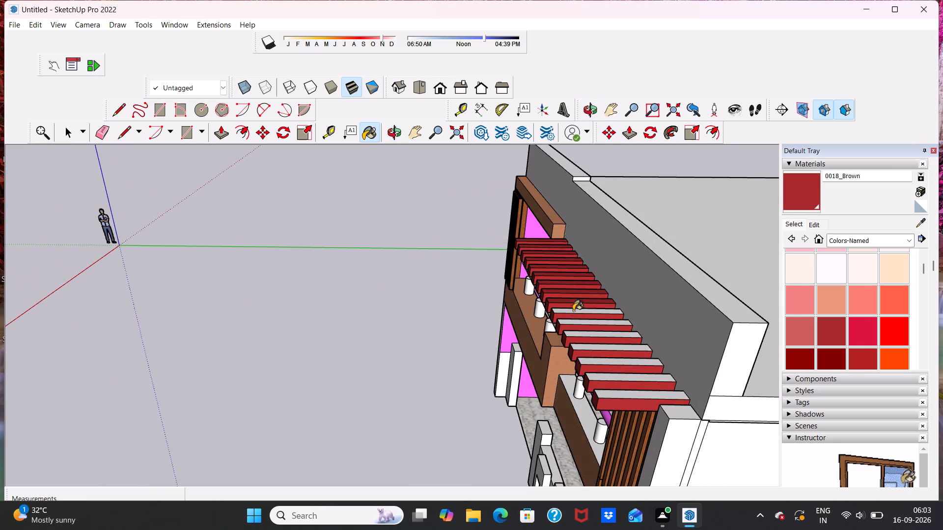
{"action": "left_click_drag", "start_coordinate": [567, 310], "coordinate": [571, 320]}
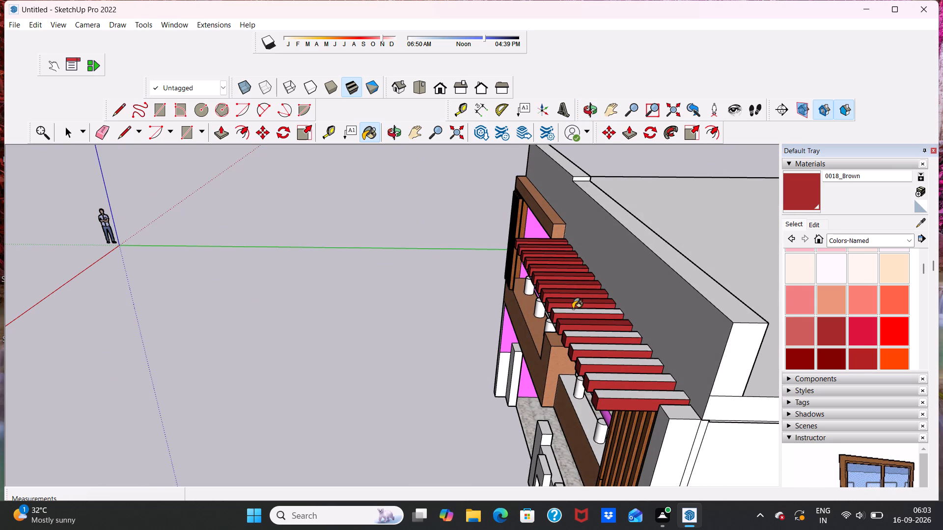
{"action": "left_click", "coordinate": [567, 310]}
{"action": "left_click", "coordinate": [580, 334]}
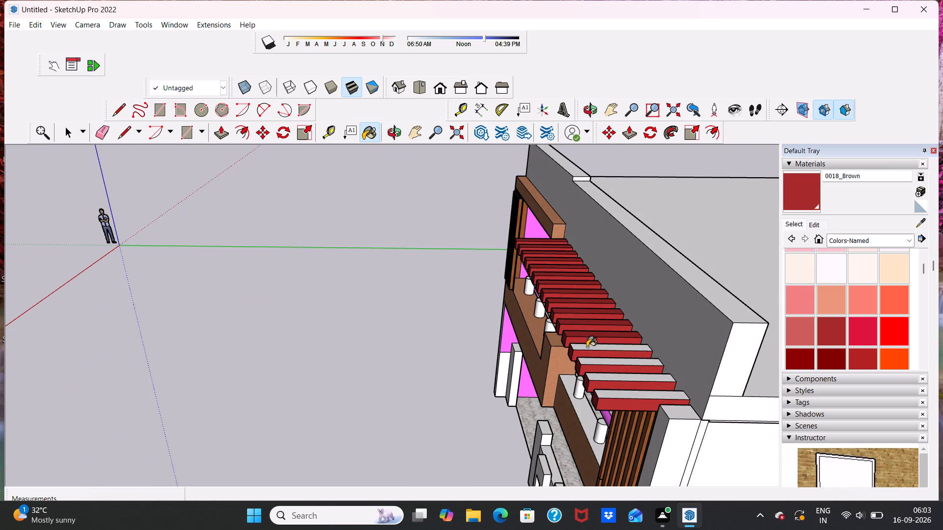
{"action": "left_click", "coordinate": [588, 349]}
{"action": "left_click", "coordinate": [590, 361]}
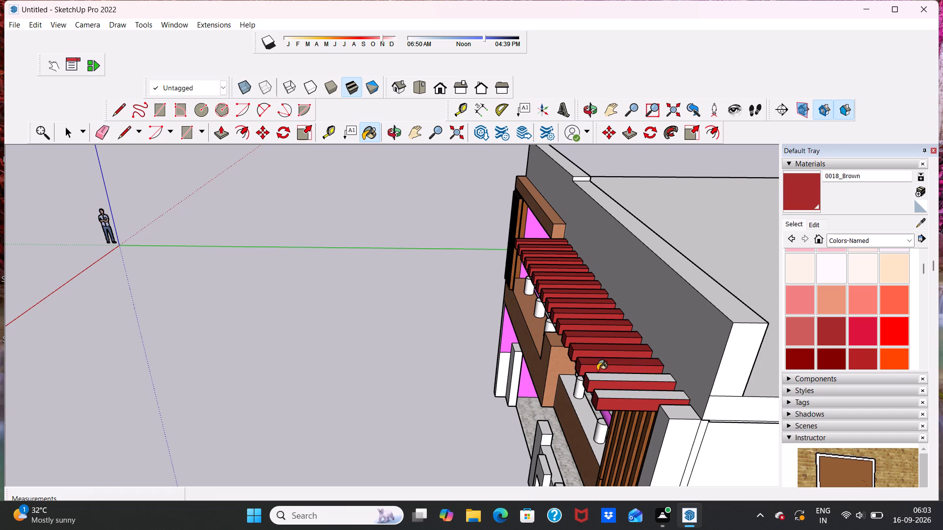
{"action": "left_click", "coordinate": [600, 381]}
{"action": "scroll", "coordinate": [615, 255], "scroll_direction": "down", "scroll_amount": 5}
{"action": "scroll", "coordinate": [618, 322], "scroll_direction": "up", "scroll_amount": 2}
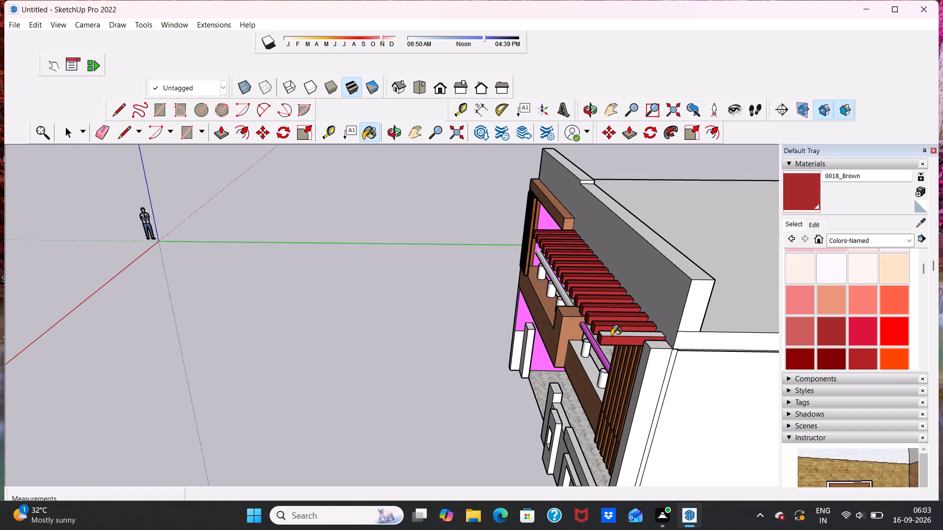
{"action": "left_click", "coordinate": [611, 336]}
{"action": "scroll", "coordinate": [615, 334], "scroll_direction": "up", "scroll_amount": 5}
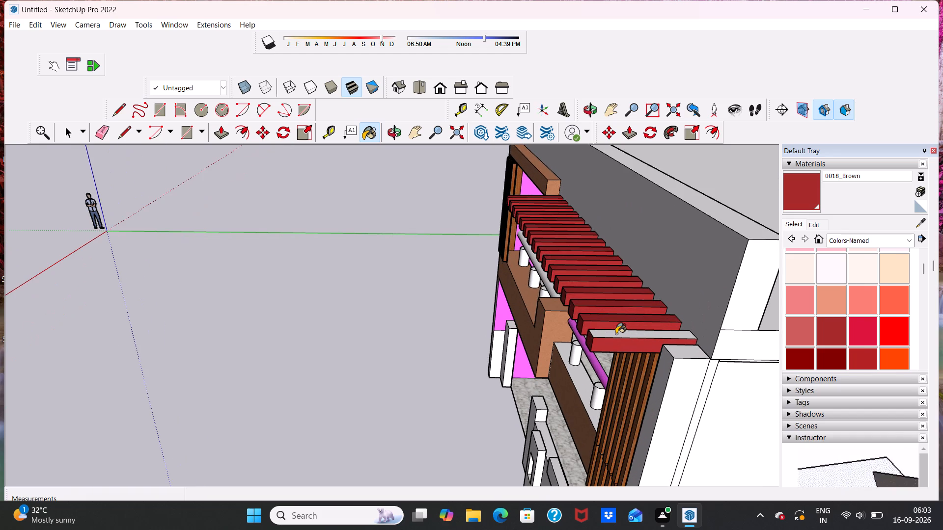
{"action": "left_click", "coordinate": [616, 334]}
Paint the undersides of the last four roof beams, the thirteenth to the sixteenth, with 0018_Brown.
{"action": "middle_click_drag", "start_coordinate": [562, 348], "coordinate": [720, 203]}
{"action": "scroll", "coordinate": [720, 202], "scroll_direction": "up", "scroll_amount": 4}
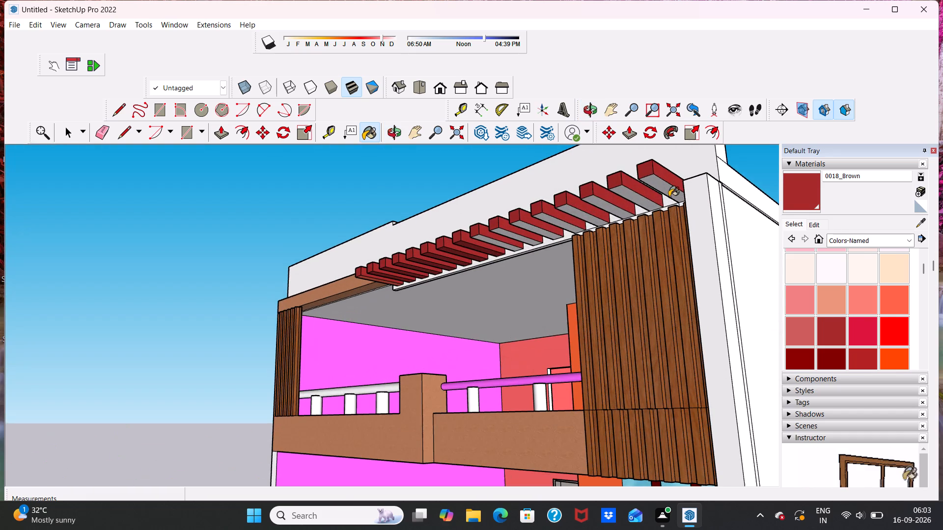
{"action": "left_click", "coordinate": [665, 191]}
{"action": "left_click", "coordinate": [634, 197]}
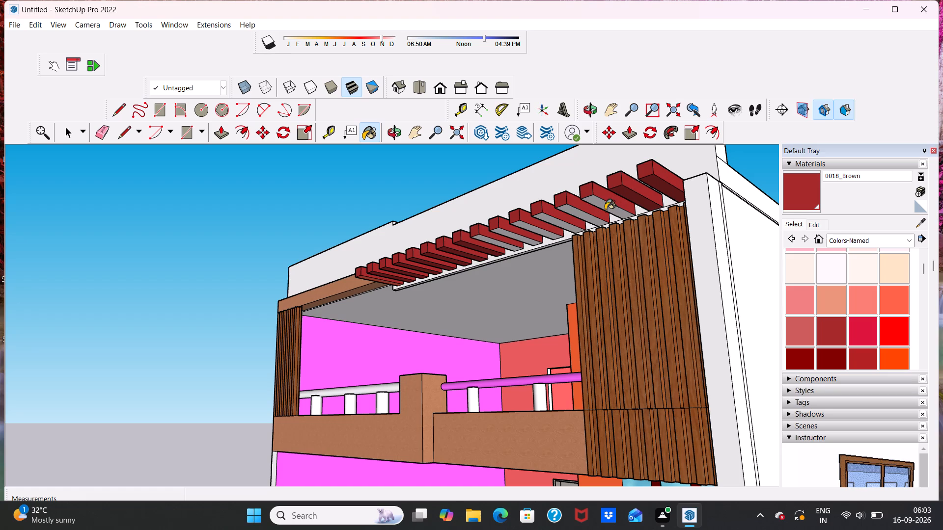
{"action": "left_click", "coordinate": [605, 211]}
{"action": "left_click", "coordinate": [577, 220]}
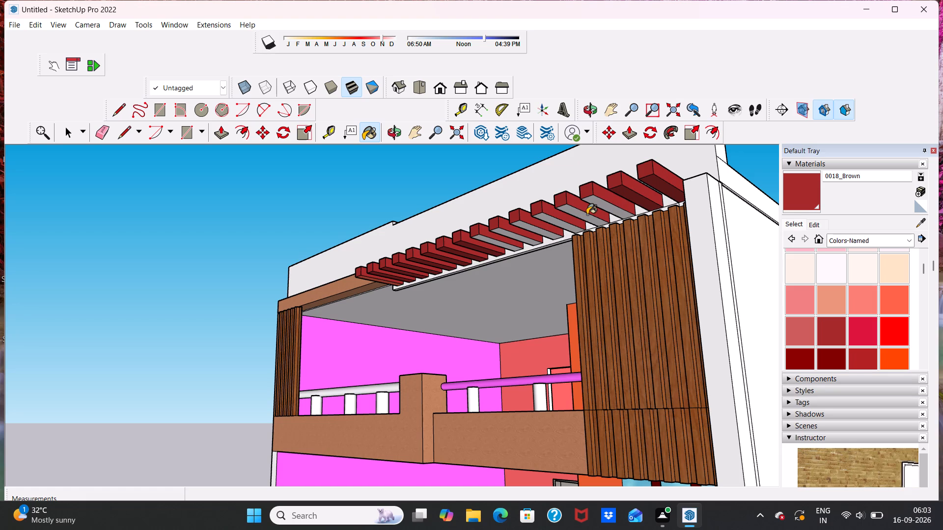
{"action": "middle_click_drag", "start_coordinate": [582, 212], "coordinate": [693, 138]}
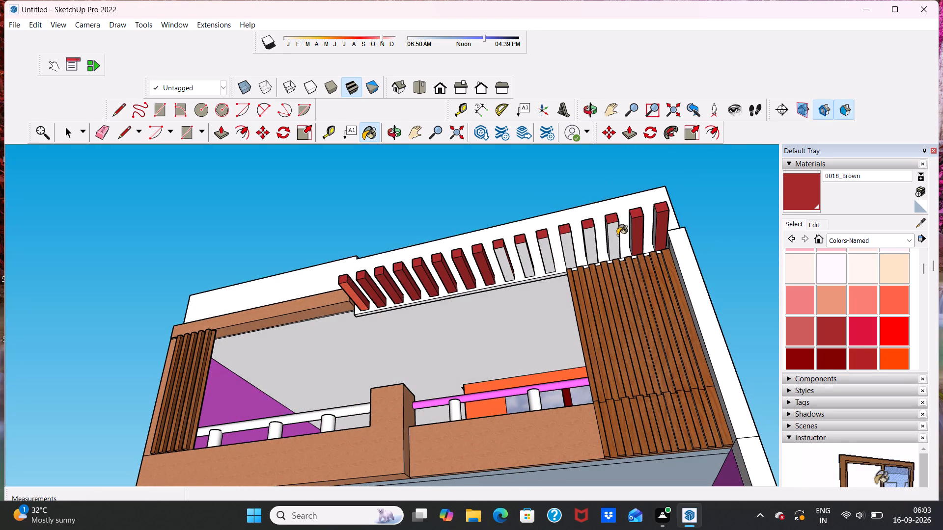
{"action": "left_click", "coordinate": [614, 232]}
{"action": "left_click", "coordinate": [586, 239]}
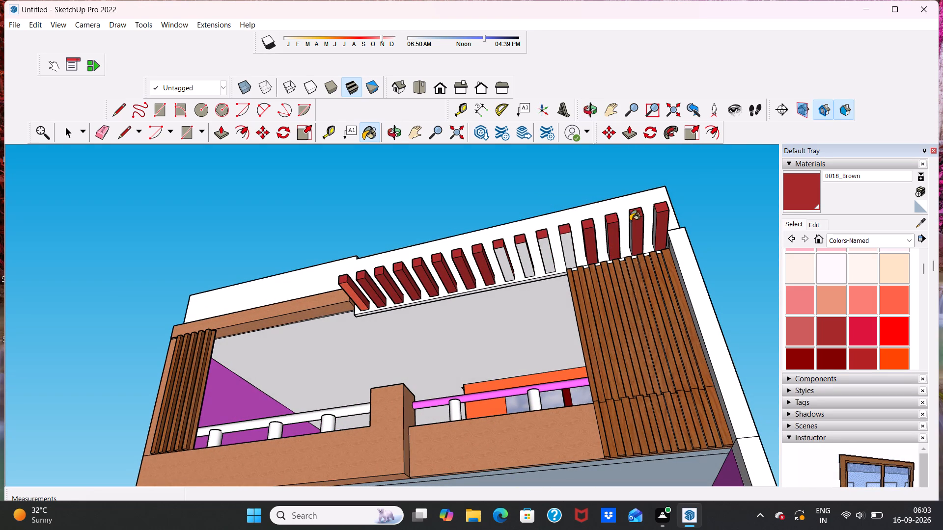
Paint the left sides of the last four roof beams, the thirteenth to the sixteenth, with 0018_Brown.
{"action": "left_click", "coordinate": [654, 215]}
{"action": "scroll", "coordinate": [630, 189], "scroll_direction": "up", "scroll_amount": 1}
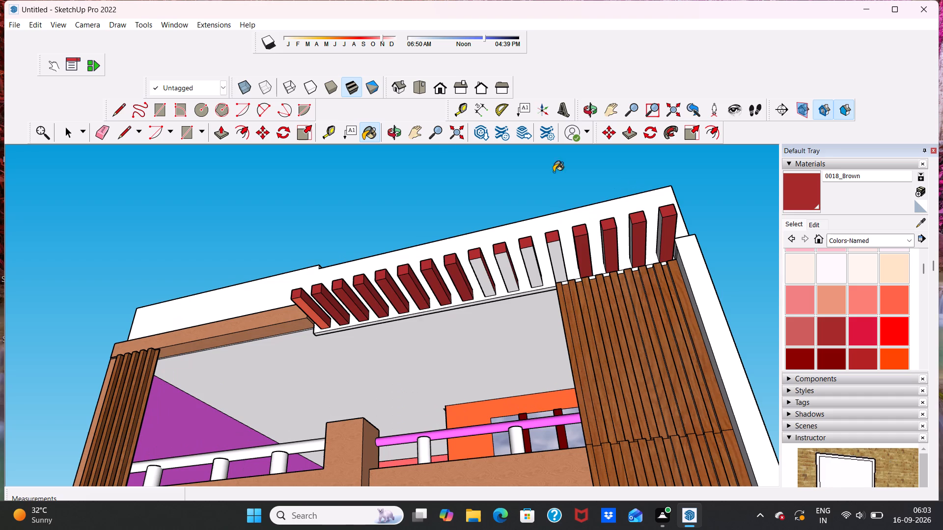
{"action": "scroll", "coordinate": [235, 164], "scroll_direction": "down", "scroll_amount": 2}
{"action": "middle_click_drag", "start_coordinate": [421, 244], "coordinate": [515, 241]}
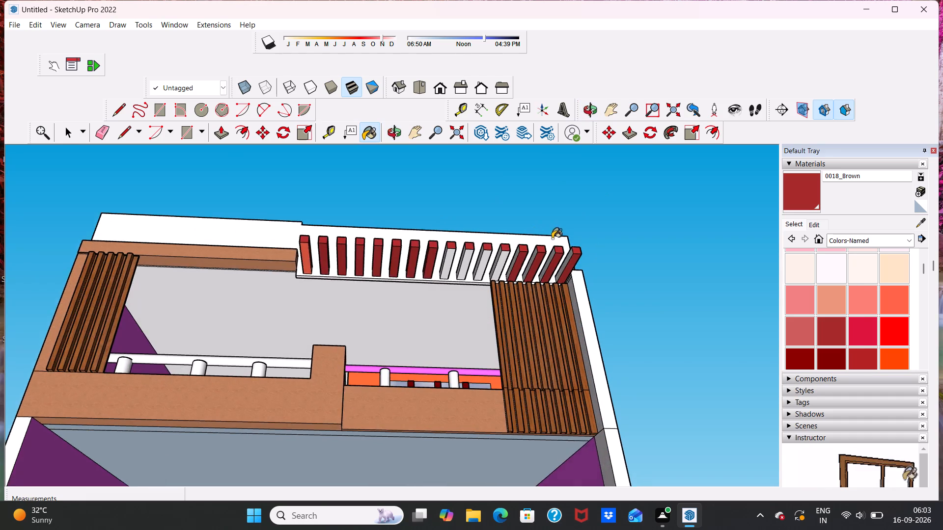
{"action": "scroll", "coordinate": [559, 245], "scroll_direction": "up", "scroll_amount": 5}
{"action": "left_click", "coordinate": [566, 265]}
{"action": "scroll", "coordinate": [577, 260], "scroll_direction": "up", "scroll_amount": 5}
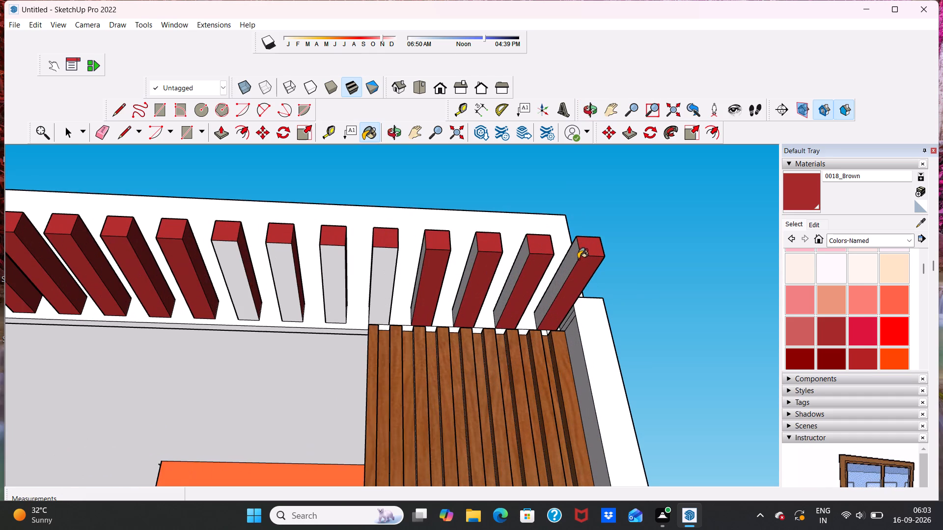
{"action": "left_click", "coordinate": [575, 252]}
{"action": "left_click", "coordinate": [518, 254]}
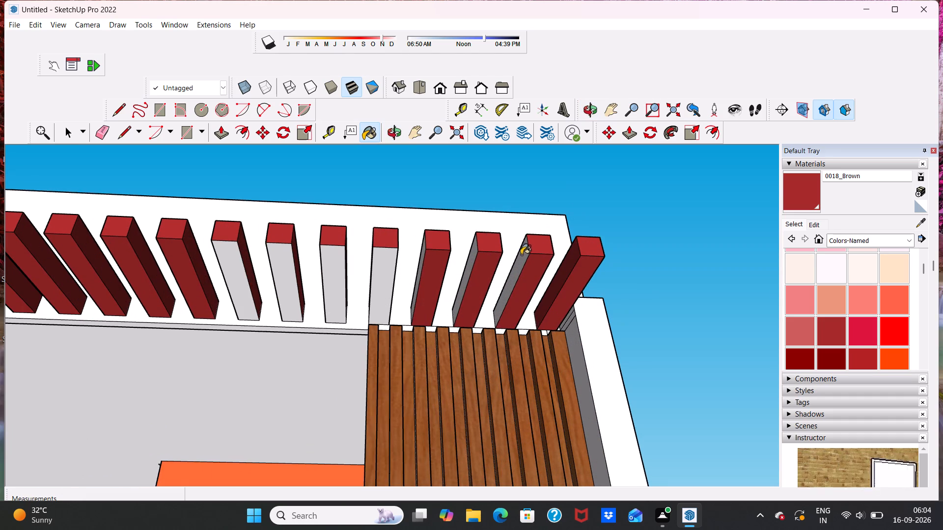
{"action": "left_click", "coordinate": [522, 255]}
{"action": "left_click", "coordinate": [468, 256]}
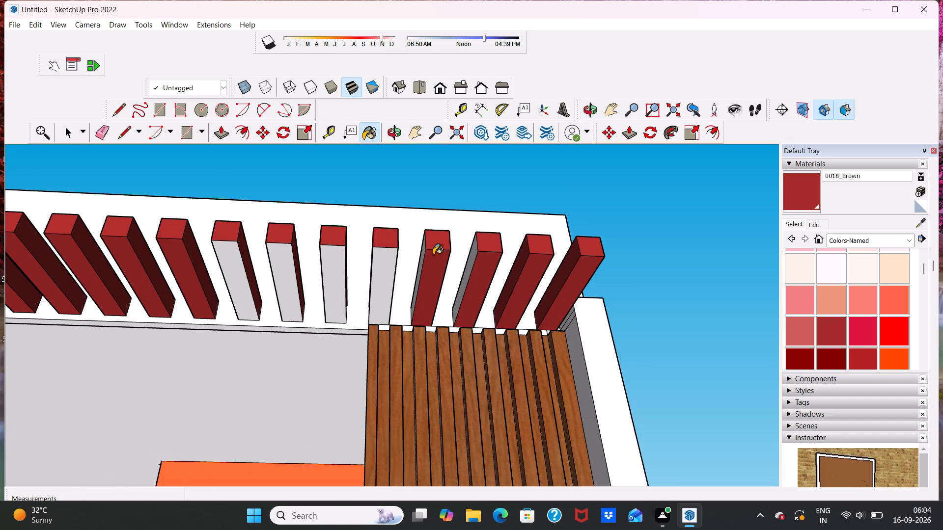
{"action": "middle_click_drag", "start_coordinate": [452, 246], "coordinate": [545, 247]}
{"action": "left_click", "coordinate": [493, 281]}
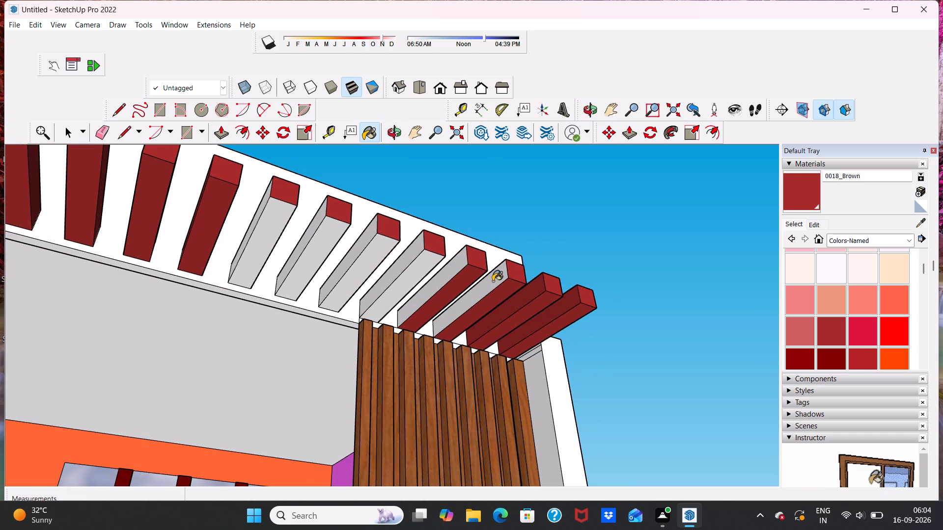
{"action": "left_click", "coordinate": [448, 266]}
Paint the left sides of the ninth to twelfth roof beams with 0018_Brown, undoing any paint put on the wall behind.
{"action": "left_click", "coordinate": [415, 252]}
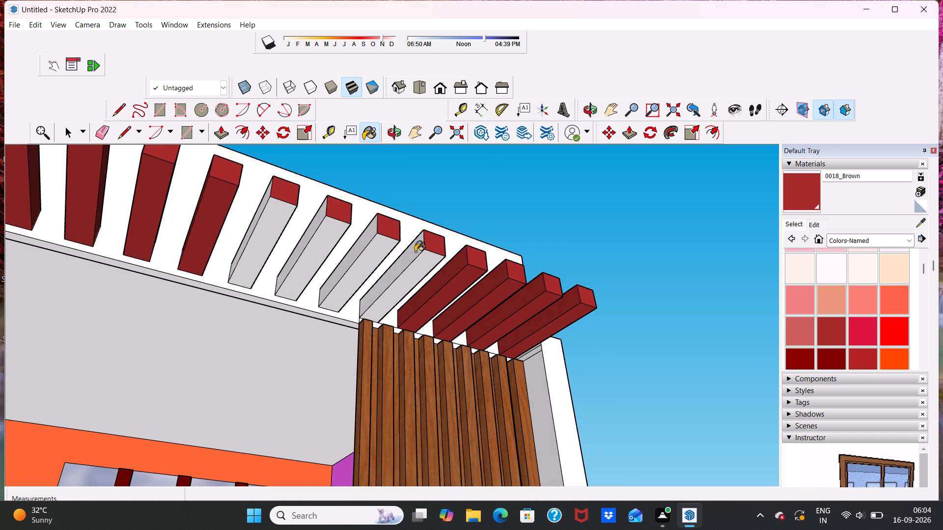
{"action": "left_click", "coordinate": [368, 231]}
{"action": "left_click", "coordinate": [320, 219]}
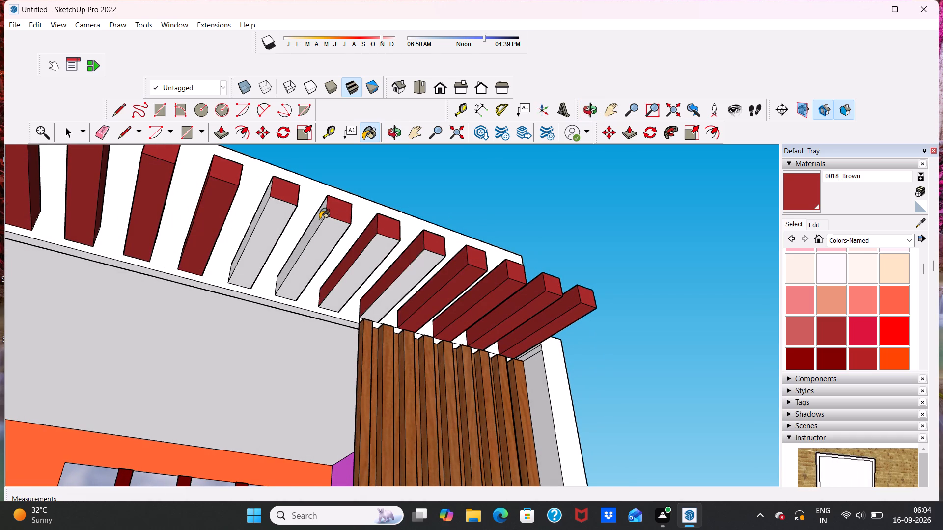
{"action": "left_click", "coordinate": [257, 200]}
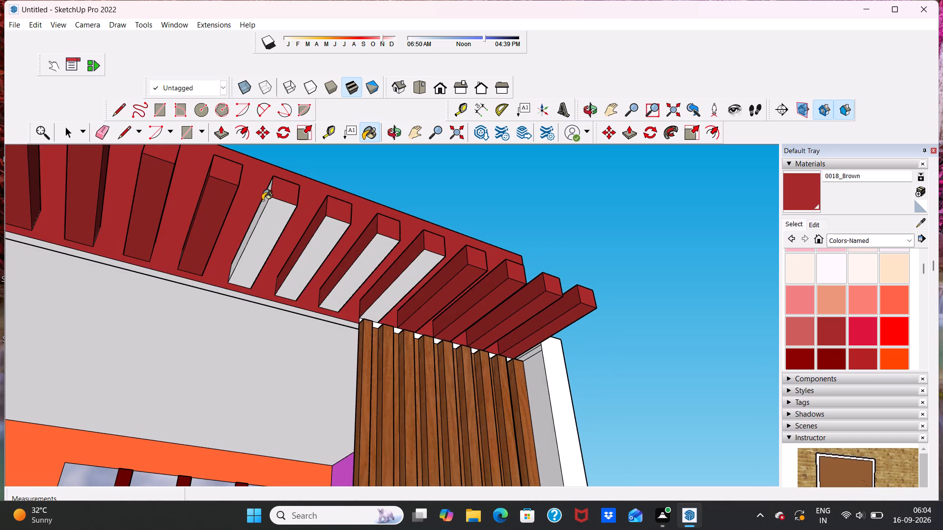
{"action": "key", "text": "ctrl+z"}
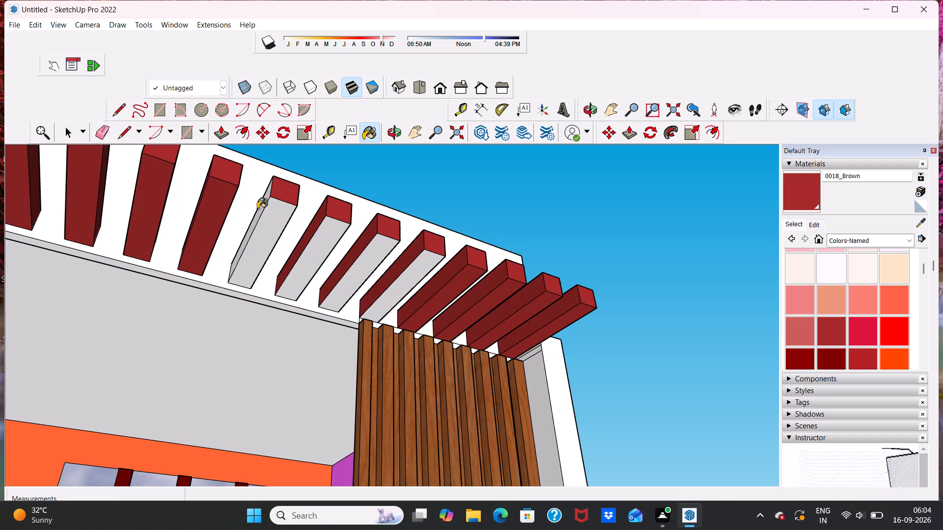
{"action": "left_click", "coordinate": [260, 208]}
Paint the undersides of the ninth to twelfth roof beams with 0018_Brown and leave the Paint Bucket.
{"action": "left_click", "coordinate": [266, 215]}
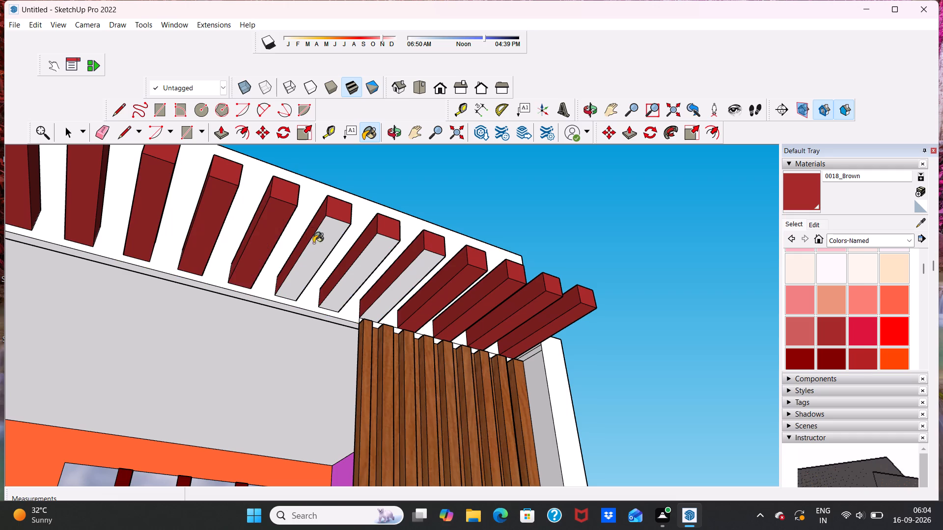
{"action": "left_click", "coordinate": [324, 247]}
{"action": "left_click", "coordinate": [372, 255]}
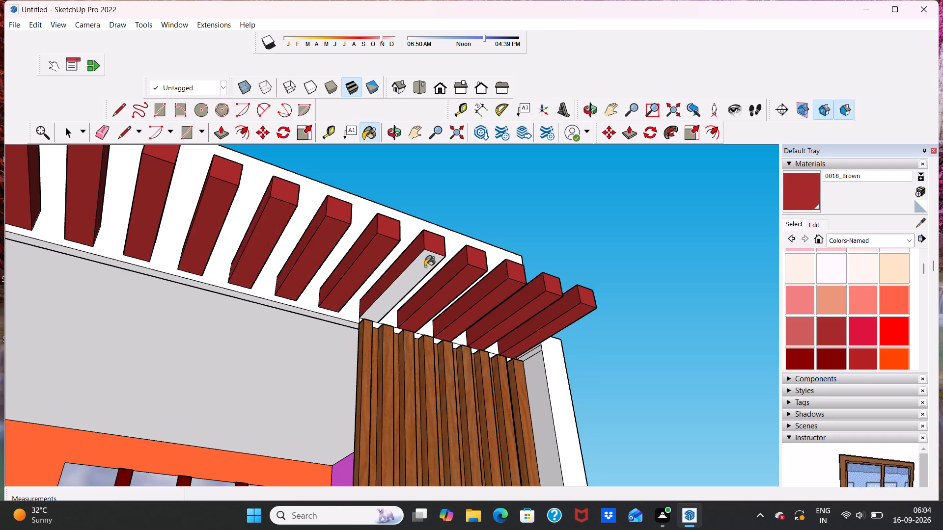
{"action": "left_click", "coordinate": [430, 270]}
{"action": "left_click", "coordinate": [421, 268]}
{"action": "scroll", "coordinate": [424, 249], "scroll_direction": "down", "scroll_amount": 4}
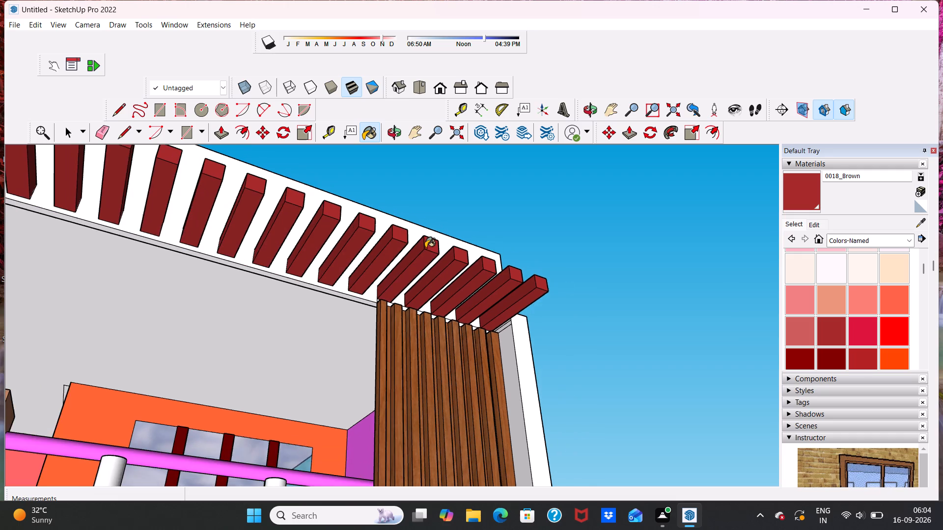
{"action": "middle_click_drag", "start_coordinate": [425, 248], "coordinate": [251, 442]}
{"action": "left_click_drag", "start_coordinate": [253, 434], "coordinate": [246, 423]}
{"action": "key", "text": "space"}
Examine the whole facade from the front and from slightly above to check the painted roof beams.
{"action": "scroll", "coordinate": [263, 286], "scroll_direction": "down", "scroll_amount": 5}
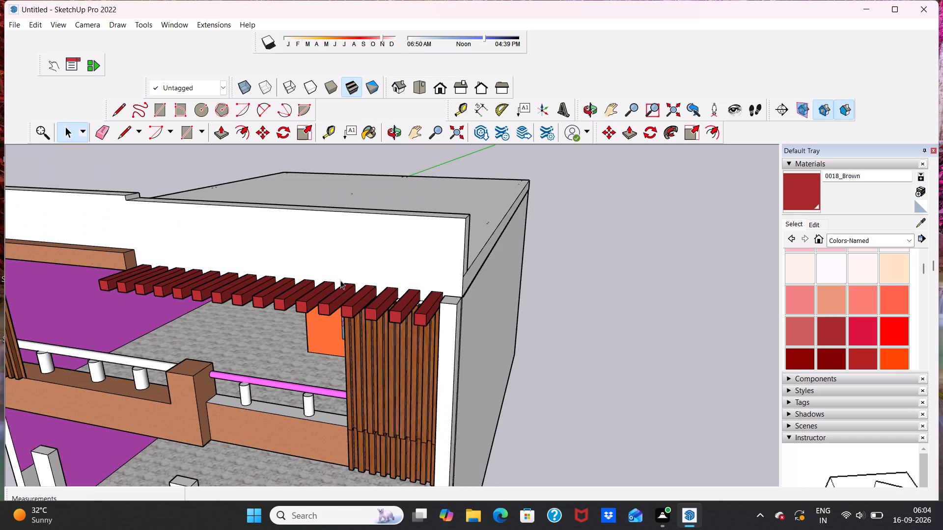
{"action": "left_click", "coordinate": [441, 87]}
{"action": "scroll", "coordinate": [480, 131], "scroll_direction": "down", "scroll_amount": 2}
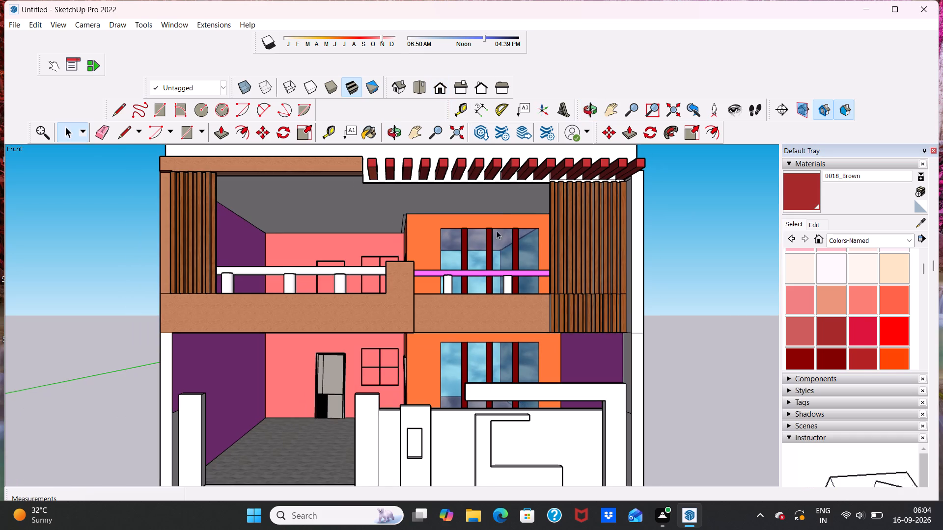
{"action": "middle_click_drag", "start_coordinate": [494, 238], "coordinate": [446, 307]}
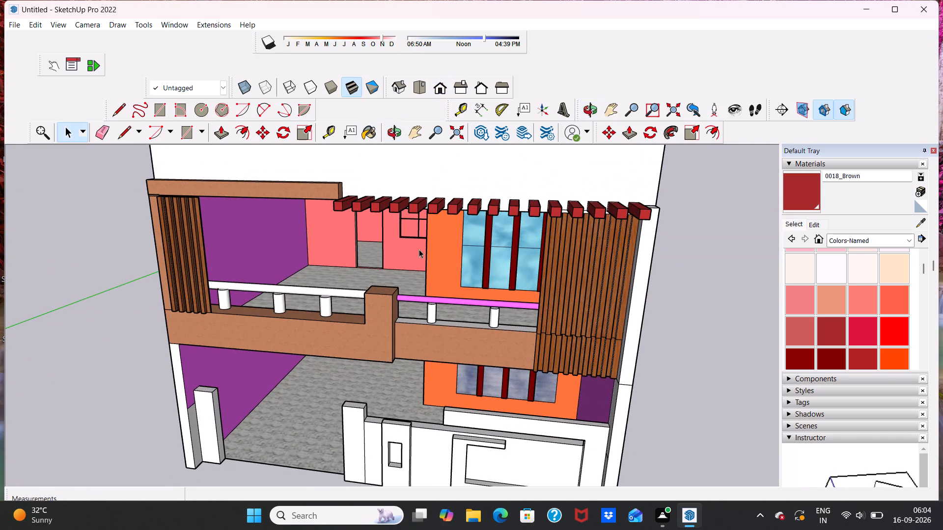
{"action": "scroll", "coordinate": [412, 251], "scroll_direction": "down", "scroll_amount": 4}
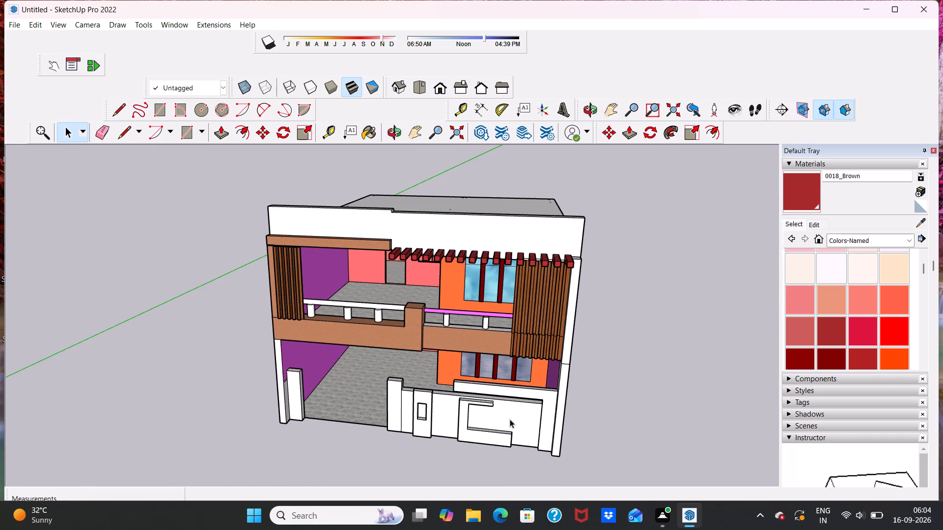
{"action": "scroll", "coordinate": [465, 386], "scroll_direction": "up", "scroll_amount": 3}
{"action": "scroll", "coordinate": [449, 264], "scroll_direction": "down", "scroll_amount": 4}
{"action": "middle_click_drag", "start_coordinate": [442, 265], "coordinate": [494, 251]}
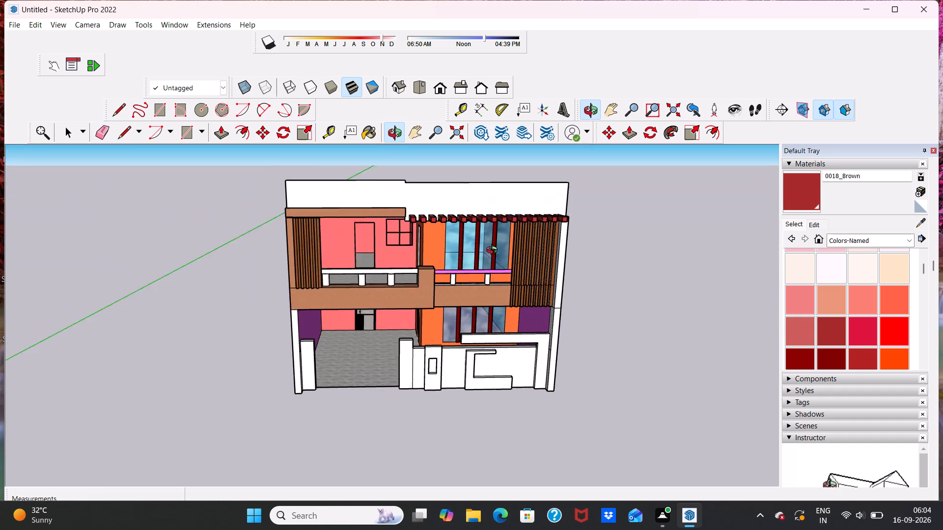
{"action": "middle_click_drag", "start_coordinate": [494, 251], "coordinate": [490, 243]}
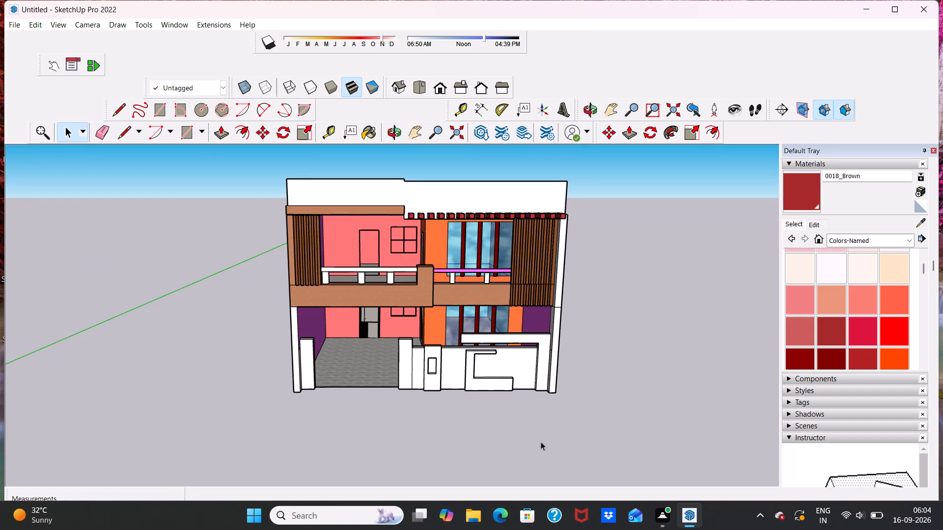
Paint the front face of the roof parapet wall with 0035_Tan from the Colors-Named collection.
{"action": "scroll", "coordinate": [573, 529], "scroll_direction": "down", "scroll_amount": 1}
{"action": "scroll", "coordinate": [783, 238], "scroll_direction": "up", "scroll_amount": 1}
{"action": "scroll", "coordinate": [843, 343], "scroll_direction": "up", "scroll_amount": 2}
{"action": "scroll", "coordinate": [842, 339], "scroll_direction": "down", "scroll_amount": 5}
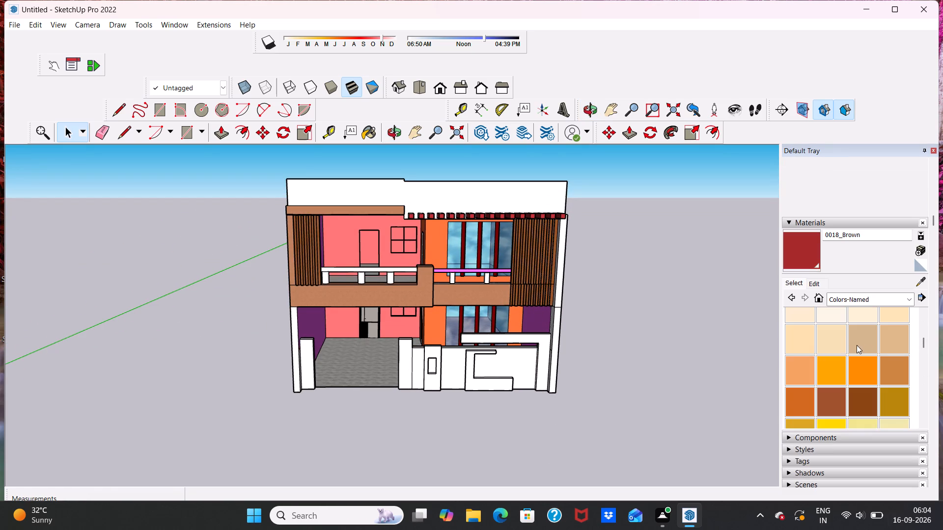
{"action": "left_click", "coordinate": [871, 343]}
{"action": "left_click", "coordinate": [507, 201]}
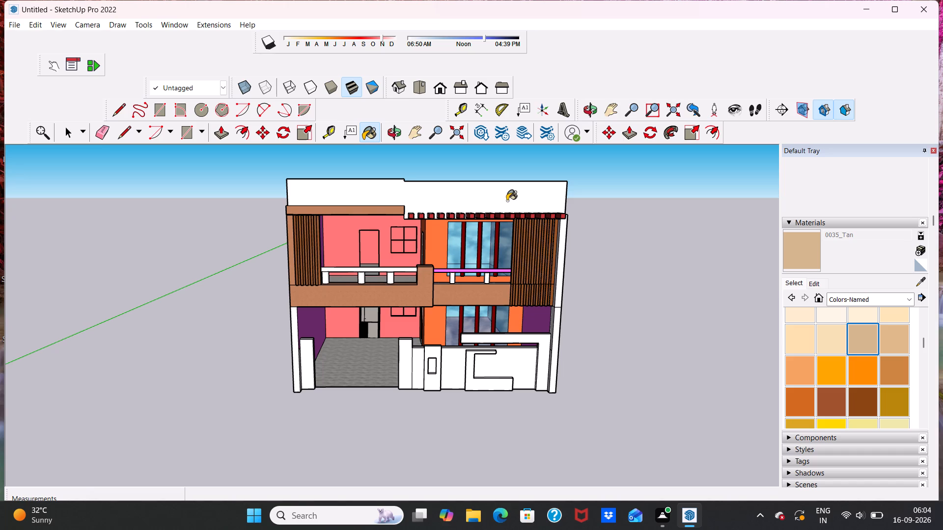
Paint both stepped top faces of the roof parapet wall with 0035_Tan.
{"action": "scroll", "coordinate": [485, 261], "scroll_direction": "up", "scroll_amount": 4}
{"action": "middle_click_drag", "start_coordinate": [429, 232], "coordinate": [439, 339]}
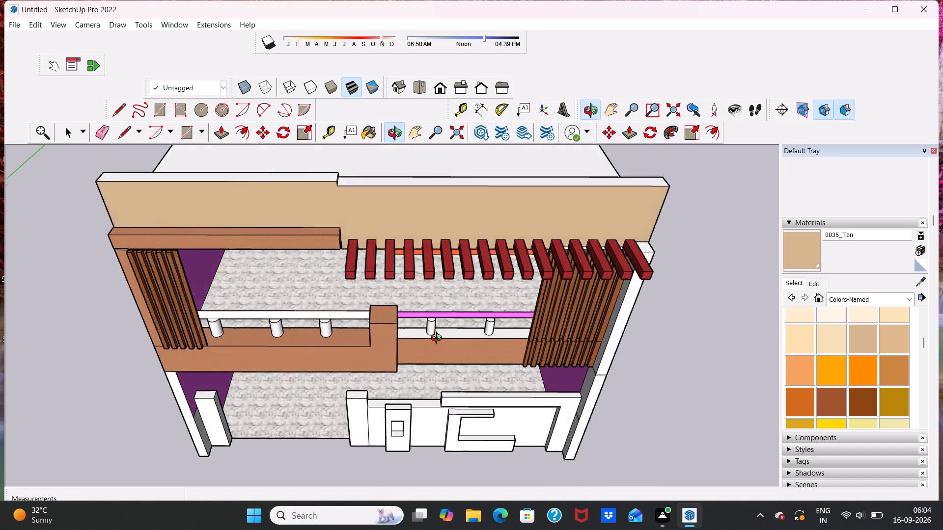
{"action": "middle_click_drag", "start_coordinate": [439, 339], "coordinate": [416, 232]}
{"action": "scroll", "coordinate": [410, 229], "scroll_direction": "up", "scroll_amount": 1}
{"action": "middle_click_drag", "start_coordinate": [398, 224], "coordinate": [437, 381]}
{"action": "left_click", "coordinate": [388, 230]}
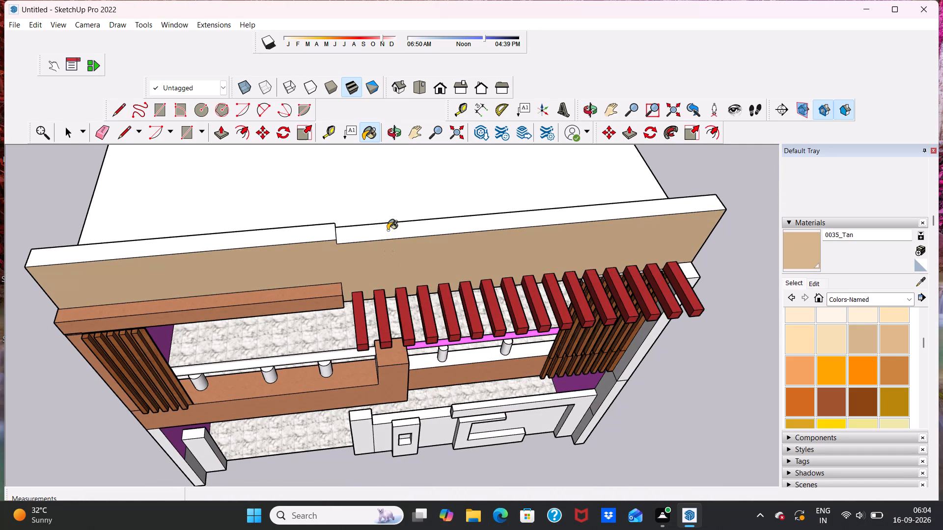
{"action": "left_click", "coordinate": [263, 234]}
Paint the front of the upper-storey side wall beside the right-hand wooden slats with 0035_Tan.
{"action": "middle_click_drag", "start_coordinate": [290, 277], "coordinate": [332, 206]}
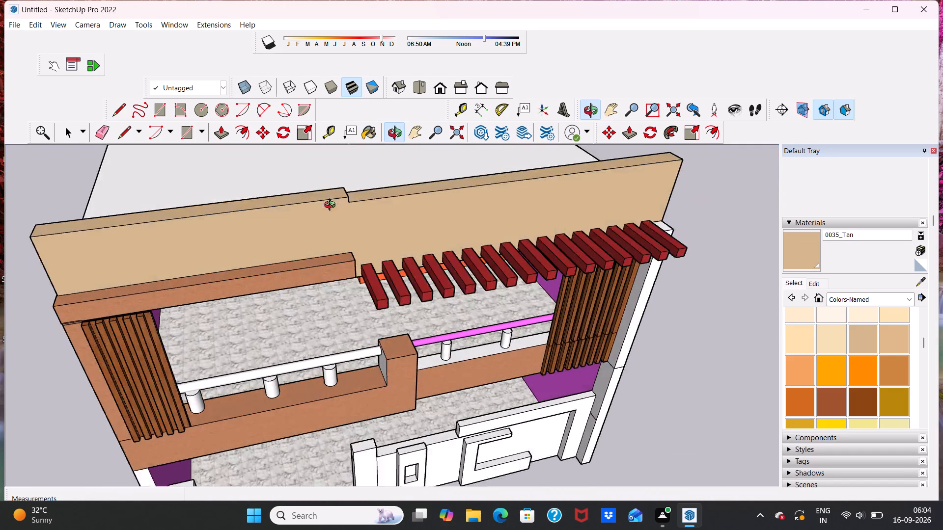
{"action": "middle_click_drag", "start_coordinate": [332, 206], "coordinate": [351, 142]}
{"action": "scroll", "coordinate": [351, 141], "scroll_direction": "up", "scroll_amount": 1}
{"action": "scroll", "coordinate": [330, 184], "scroll_direction": "down", "scroll_amount": 5}
{"action": "middle_click_drag", "start_coordinate": [337, 310], "coordinate": [204, 256]}
{"action": "scroll", "coordinate": [459, 283], "scroll_direction": "up", "scroll_amount": 3}
{"action": "left_click", "coordinate": [512, 266]}
Examine the facade close up around the right-hand slats and as a whole to check the 0035_Tan surfaces.
{"action": "scroll", "coordinate": [511, 307], "scroll_direction": "up", "scroll_amount": 2}
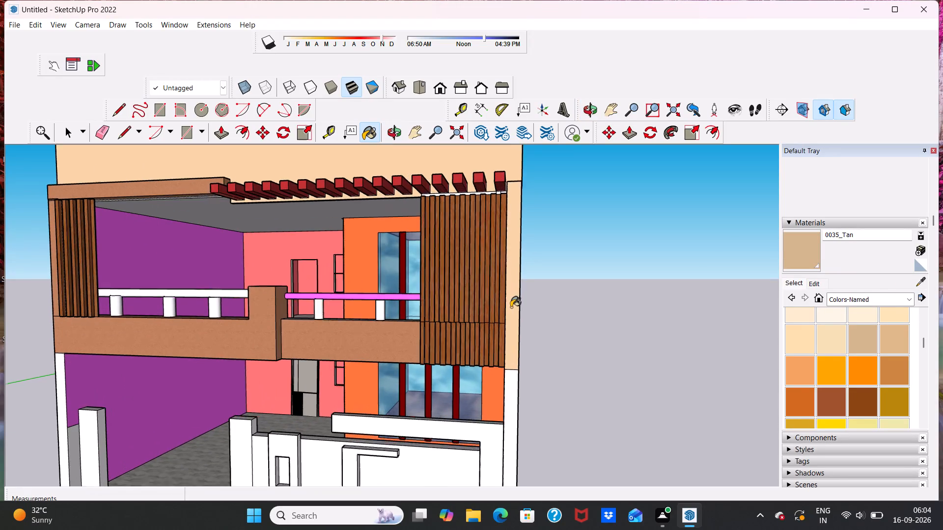
{"action": "scroll", "coordinate": [511, 307], "scroll_direction": "up", "scroll_amount": 1}
{"action": "middle_click_drag", "start_coordinate": [511, 314], "coordinate": [590, 258]}
{"action": "scroll", "coordinate": [555, 264], "scroll_direction": "up", "scroll_amount": 2}
{"action": "middle_click_drag", "start_coordinate": [522, 272], "coordinate": [430, 232]}
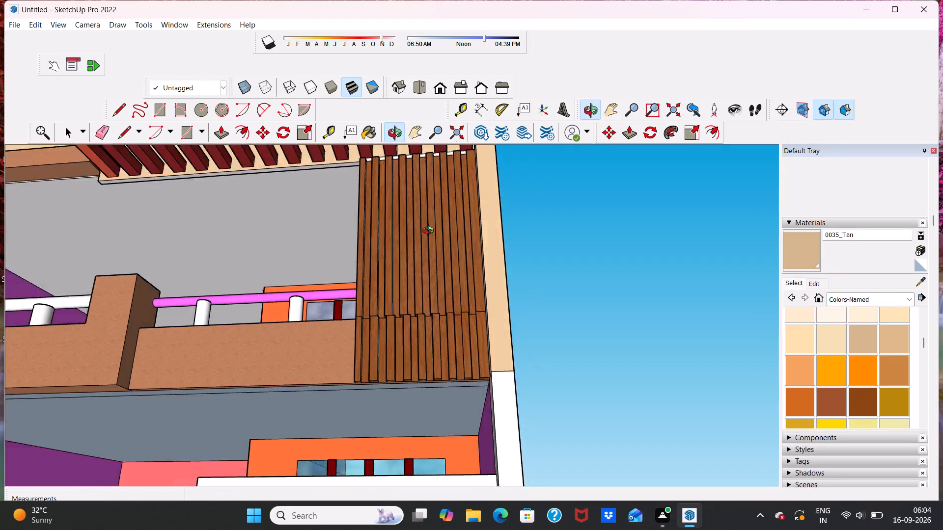
{"action": "middle_click_drag", "start_coordinate": [430, 232], "coordinate": [385, 268]}
{"action": "scroll", "coordinate": [389, 269], "scroll_direction": "up", "scroll_amount": 1}
{"action": "scroll", "coordinate": [396, 265], "scroll_direction": "down", "scroll_amount": 9}
{"action": "middle_click_drag", "start_coordinate": [383, 282], "coordinate": [503, 310]}
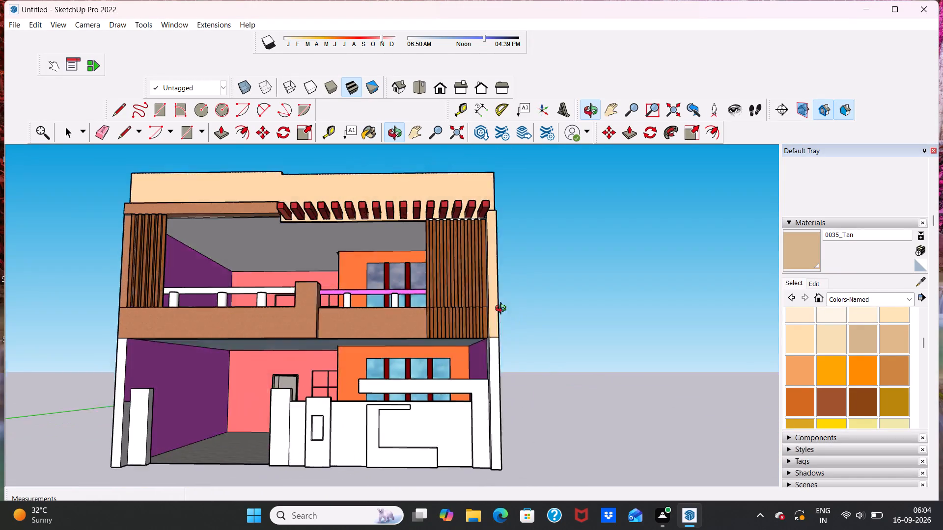
{"action": "middle_click_drag", "start_coordinate": [503, 310], "coordinate": [518, 312]}
{"action": "scroll", "coordinate": [434, 297], "scroll_direction": "up", "scroll_amount": 3}
{"action": "scroll", "coordinate": [433, 295], "scroll_direction": "down", "scroll_amount": 4}
{"action": "middle_click_drag", "start_coordinate": [434, 295], "coordinate": [417, 308]}
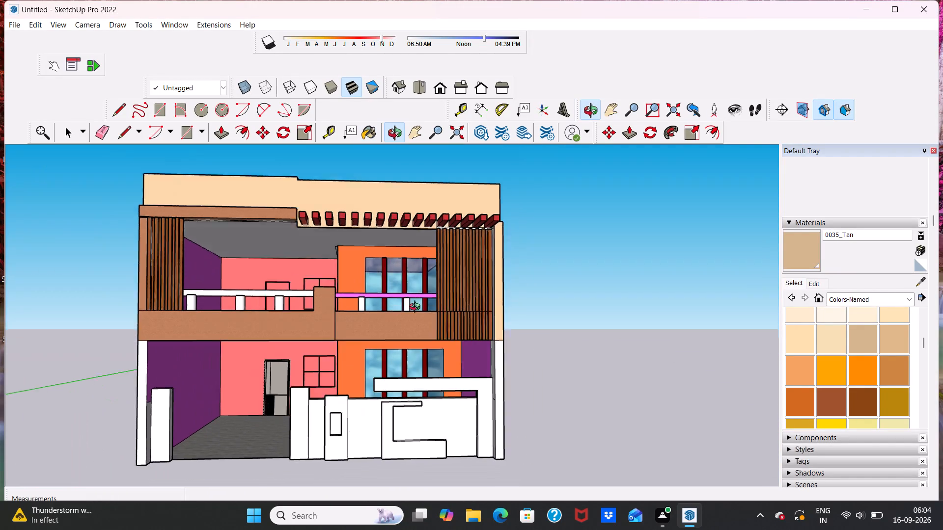
{"action": "middle_click_drag", "start_coordinate": [417, 308], "coordinate": [401, 332]}
{"action": "key", "text": "space"}
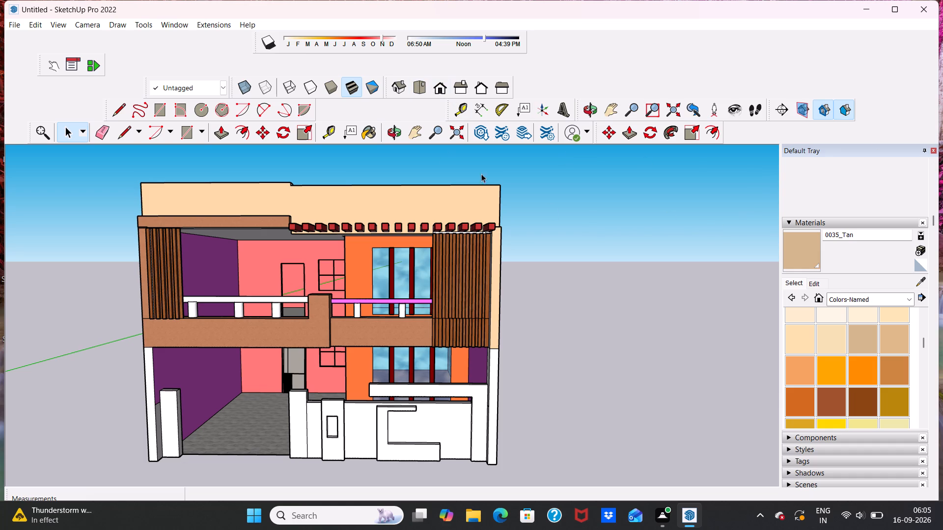
Try to open 3D Warehouse from the model and follow the Update SketchUp link into Microsoft Edge.
{"action": "left_click", "coordinate": [483, 129]}
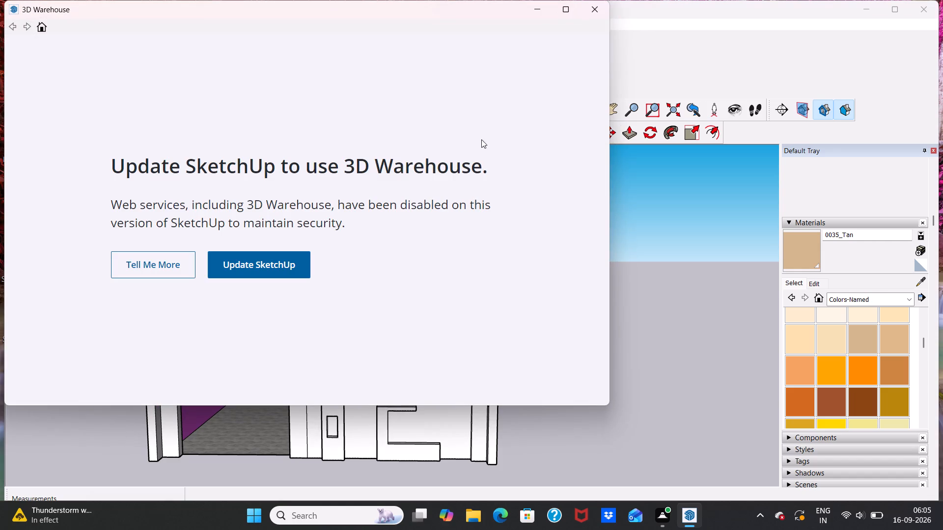
{"action": "left_click", "coordinate": [247, 269]}
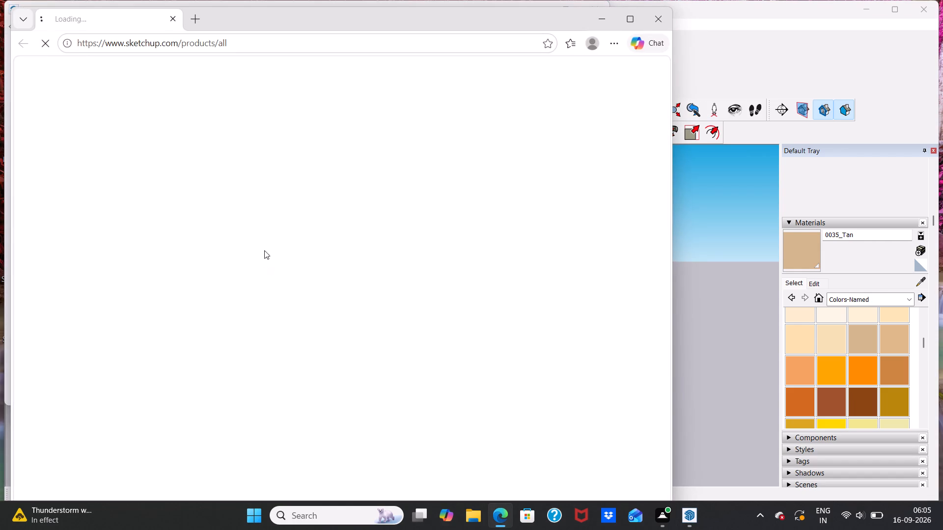
Search the web for "3d warehouse" and open the 3D Warehouse website.
{"action": "left_click", "coordinate": [291, 44]}
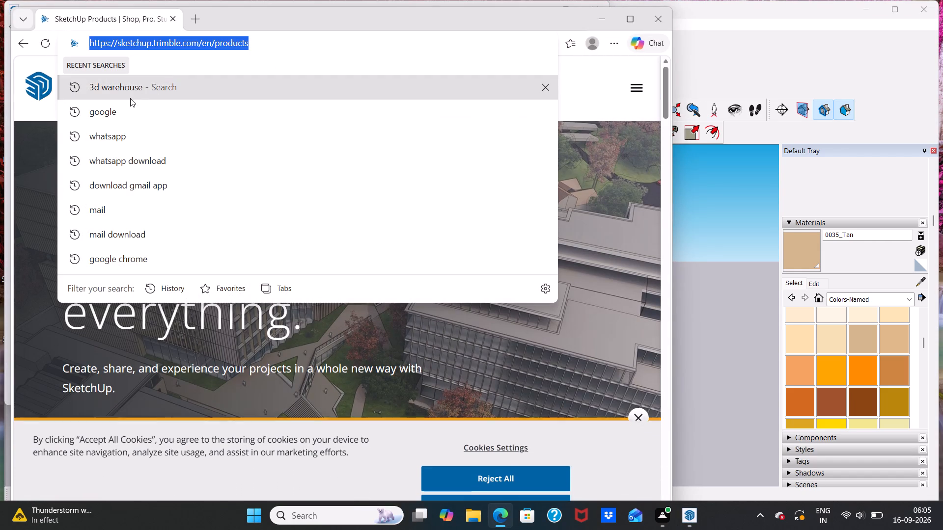
{"action": "left_click", "coordinate": [127, 93]}
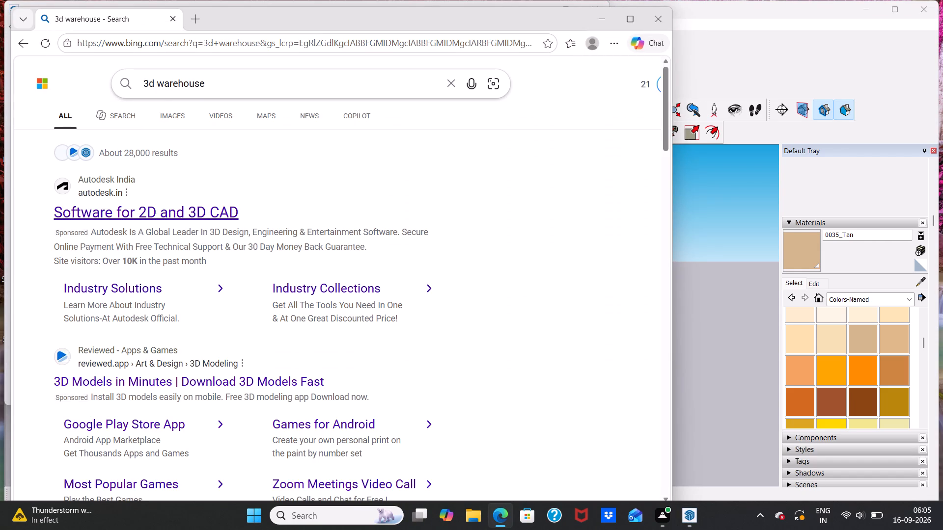
{"action": "left_click", "coordinate": [215, 81]}
{"action": "key", "text": "BackSpace"}
{"action": "key", "text": "BackSpace"}
{"action": "key", "text": "BackSpace"}
{"action": "key", "text": "BackSpace"}
{"action": "key", "text": "BackSpace"}
{"action": "key", "text": "BackSpace"}
{"action": "key", "text": "BackSpace"}
{"action": "key", "text": "BackSpace"}
{"action": "key", "text": "BackSpace"}
{"action": "key", "text": "BackSpace"}
{"action": "key", "text": "BackSpace"}
{"action": "key", "text": "BackSpace"}
{"action": "key", "text": "BackSpace"}
{"action": "key", "text": "BackSpace"}
{"action": "key", "text": "BackSpace"}
{"action": "key", "text": "BackSpace"}
{"action": "key", "text": "BackSpace"}
{"action": "key", "text": "BackSpace"}
{"action": "key", "text": "BackSpace"}
{"action": "key", "text": "BackSpace"}
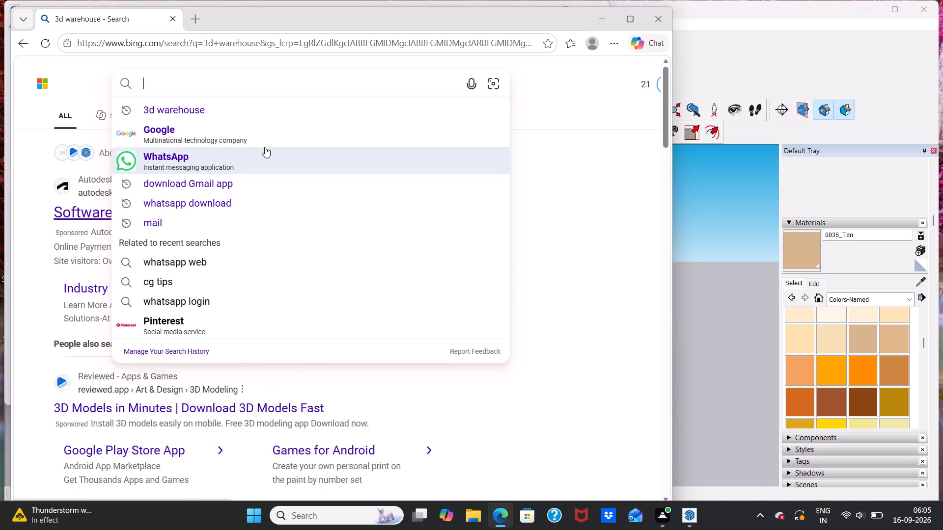
{"action": "left_click", "coordinate": [549, 105]}
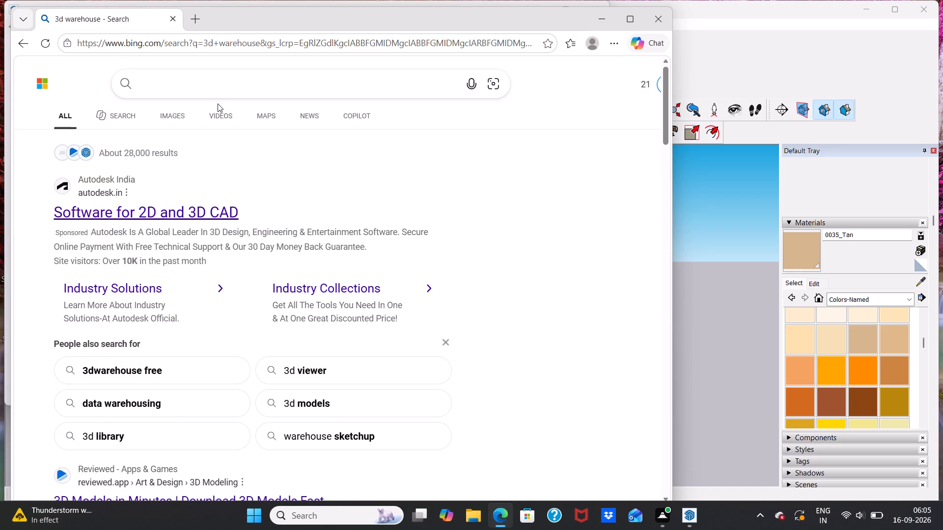
{"action": "left_click", "coordinate": [222, 85]}
{"action": "left_click", "coordinate": [182, 107]}
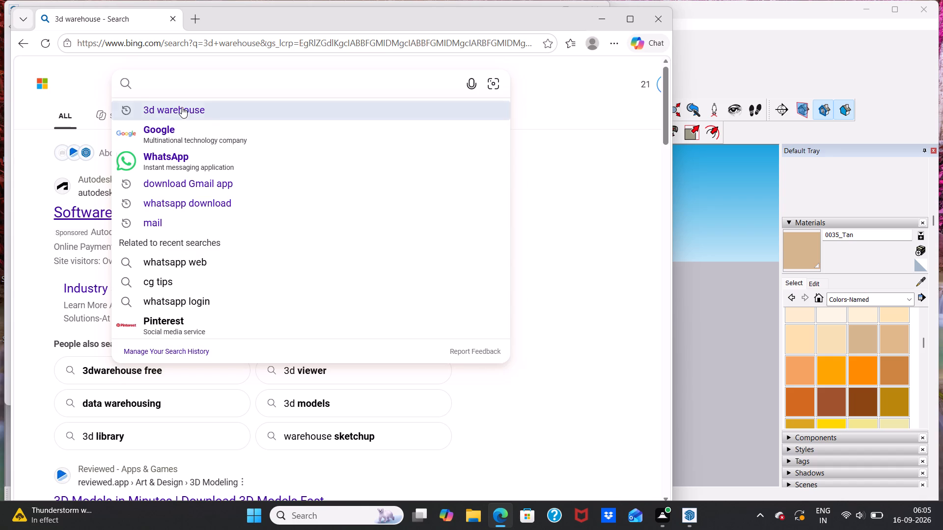
{"action": "left_click", "coordinate": [115, 207]}
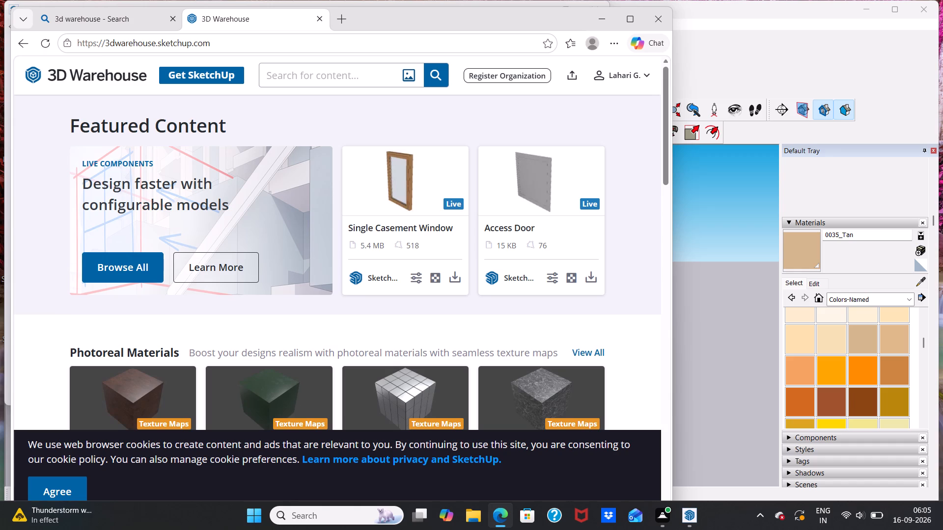
Search 3D Warehouse for "house gate" models.
{"action": "left_click", "coordinate": [311, 82]}
{"action": "key", "text": "g"}
{"action": "type", "text": "ate"}
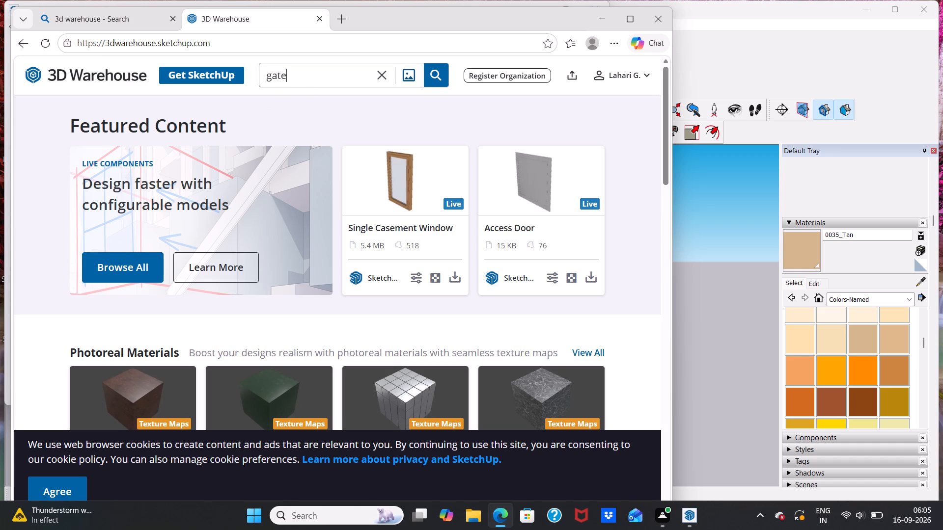
{"action": "key", "text": "BackSpace"}
{"action": "key", "text": "BackSpace"}
{"action": "key", "text": "BackSpace"}
{"action": "key", "text": "BackSpace"}
{"action": "key", "text": "BackSpace"}
{"action": "key", "text": "BackSpace"}
{"action": "key", "text": "BackSpace"}
{"action": "key", "text": "BackSpace"}
{"action": "key", "text": "BackSpace"}
{"action": "key", "text": "BackSpace"}
{"action": "key", "text": "BackSpace"}
{"action": "type", "text": "house gate"}
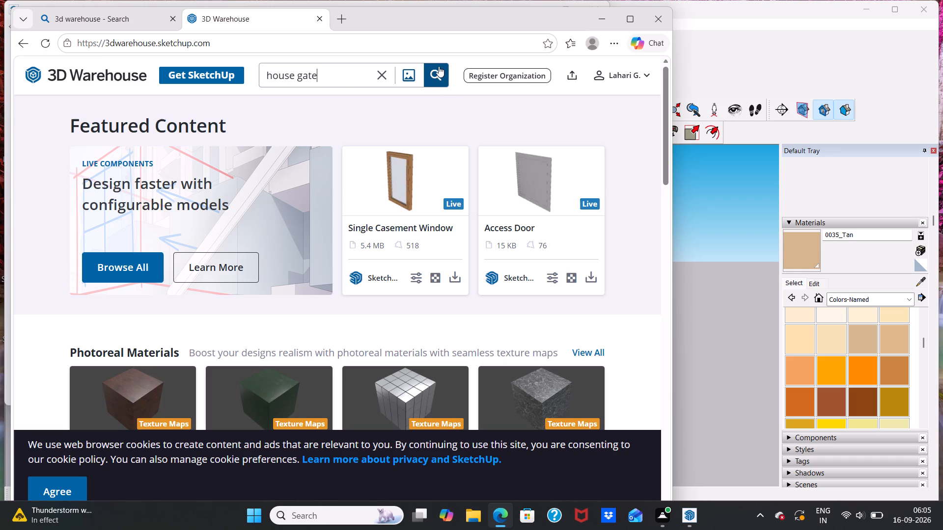
{"action": "left_click", "coordinate": [437, 70]}
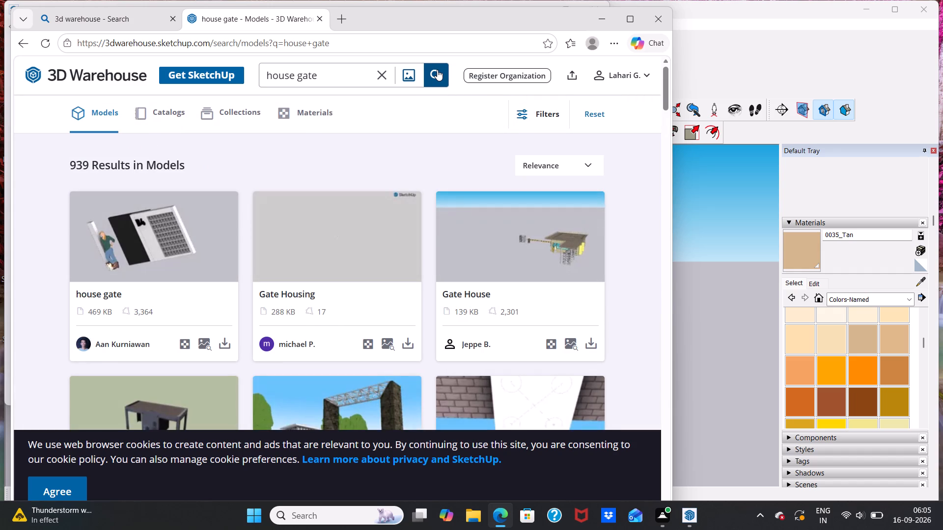
Look through the "house gate" model results for a gate that suits the front compound wall of the house.
{"action": "scroll", "coordinate": [277, 202], "scroll_direction": "down", "scroll_amount": 7}
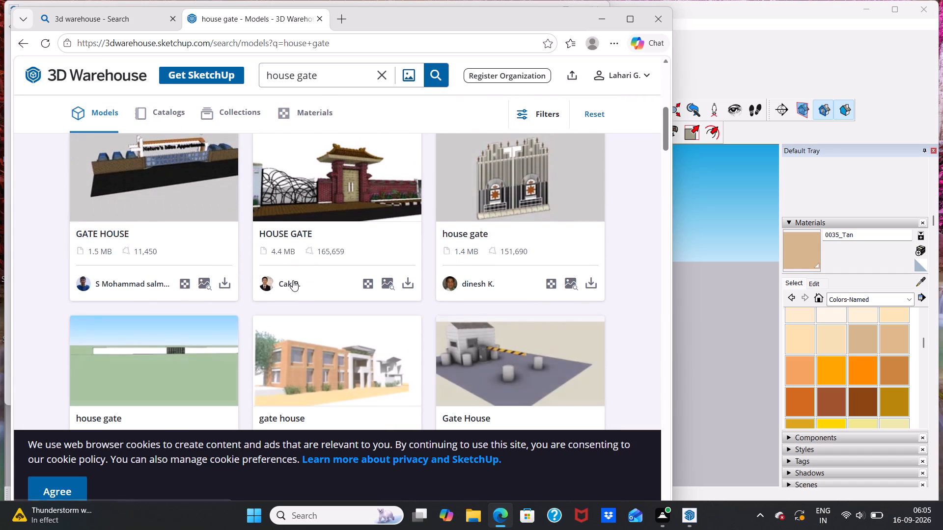
{"action": "middle_click_drag", "start_coordinate": [438, 240], "coordinate": [451, 183]}
{"action": "scroll", "coordinate": [424, 201], "scroll_direction": "down", "scroll_amount": 5}
{"action": "scroll", "coordinate": [213, 247], "scroll_direction": "down", "scroll_amount": 7}
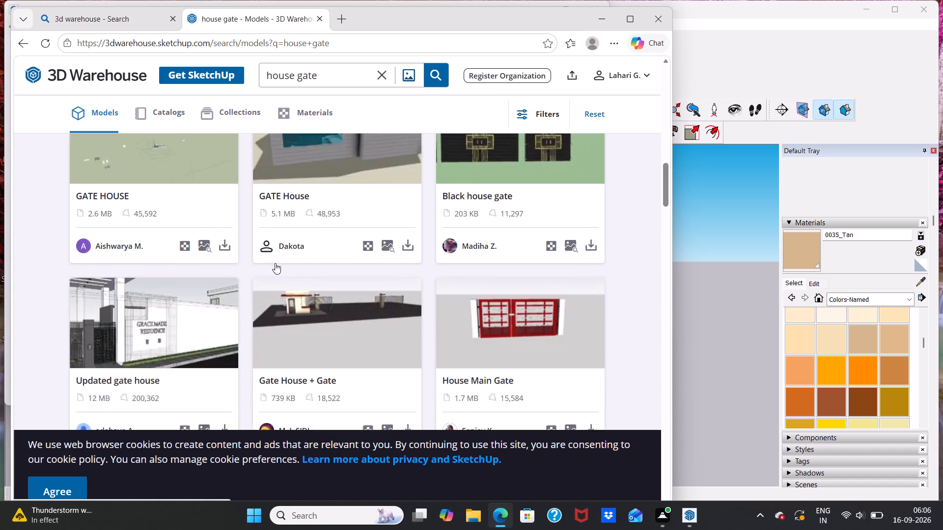
{"action": "scroll", "coordinate": [294, 259], "scroll_direction": "down", "scroll_amount": 2}
{"action": "scroll", "coordinate": [509, 249], "scroll_direction": "up", "scroll_amount": 3}
{"action": "scroll", "coordinate": [499, 246], "scroll_direction": "down", "scroll_amount": 5}
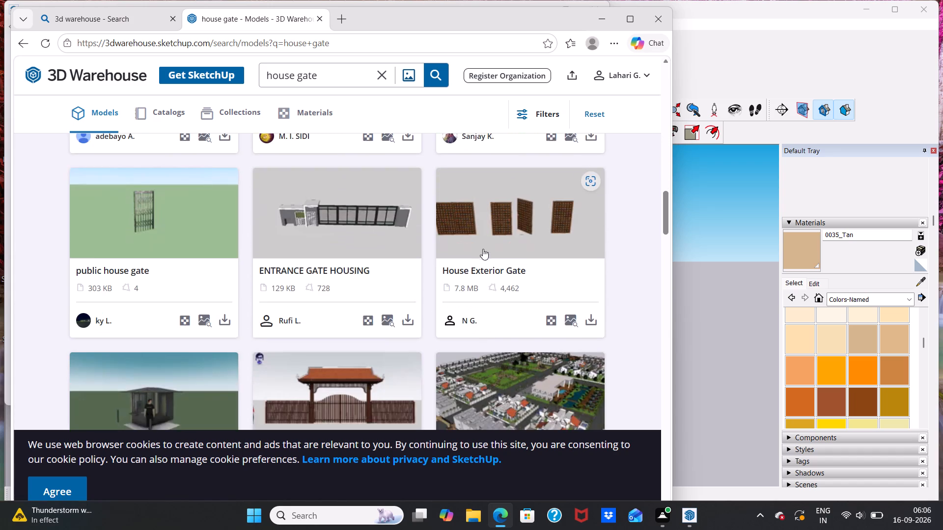
{"action": "scroll", "coordinate": [477, 248], "scroll_direction": "down", "scroll_amount": 2}
{"action": "scroll", "coordinate": [260, 255], "scroll_direction": "down", "scroll_amount": 3}
{"action": "scroll", "coordinate": [213, 270], "scroll_direction": "down", "scroll_amount": 3}
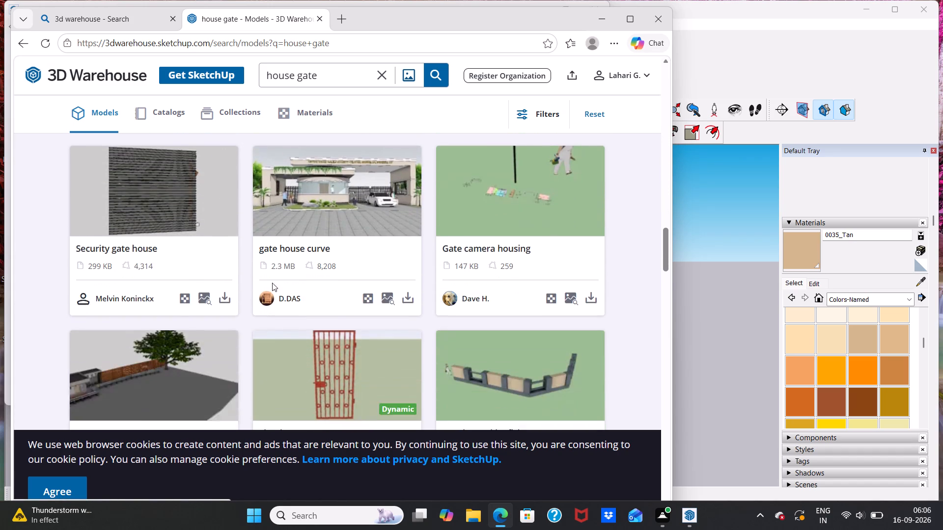
{"action": "scroll", "coordinate": [272, 283], "scroll_direction": "down", "scroll_amount": 1}
{"action": "scroll", "coordinate": [304, 256], "scroll_direction": "down", "scroll_amount": 7}
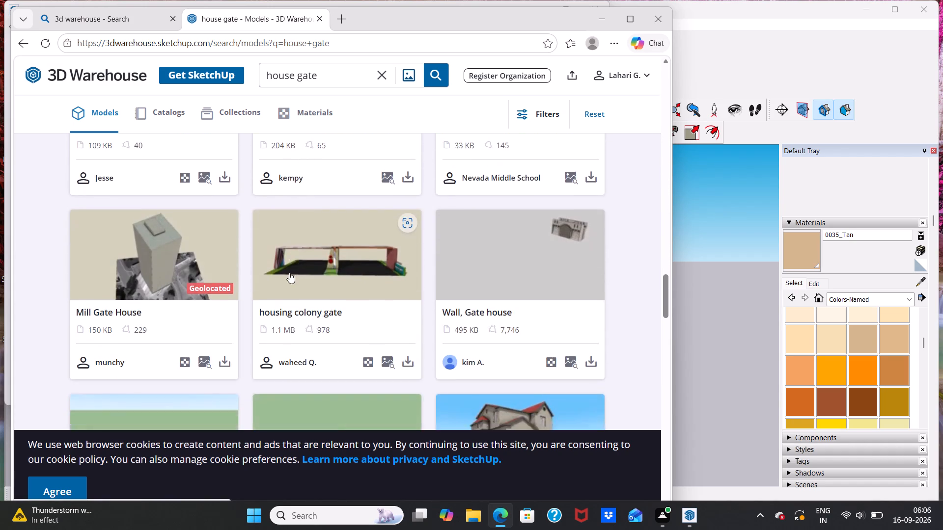
{"action": "scroll", "coordinate": [289, 272], "scroll_direction": "down", "scroll_amount": 8}
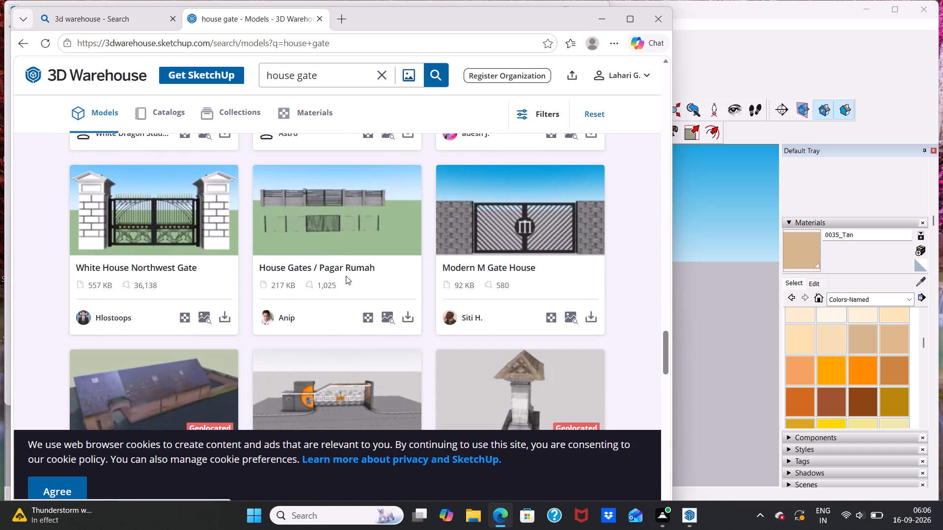
{"action": "scroll", "coordinate": [509, 255], "scroll_direction": "up", "scroll_amount": 3}
{"action": "scroll", "coordinate": [509, 255], "scroll_direction": "down", "scroll_amount": 3}
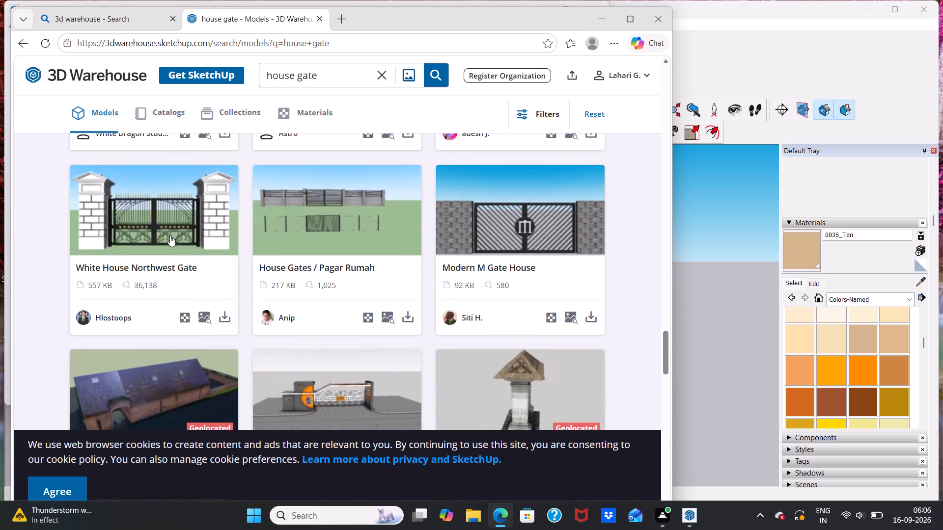
{"action": "scroll", "coordinate": [195, 253], "scroll_direction": "down", "scroll_amount": 5}
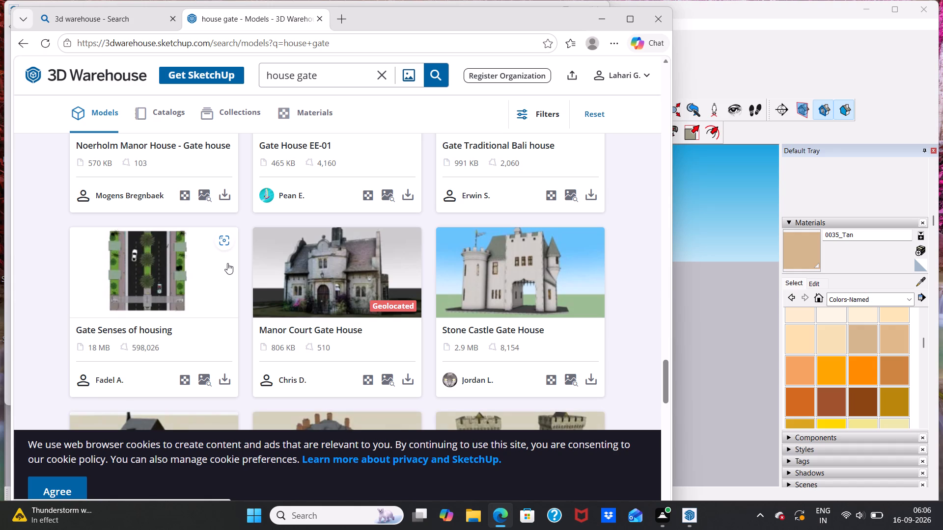
{"action": "scroll", "coordinate": [312, 258], "scroll_direction": "up", "scroll_amount": 4}
{"action": "scroll", "coordinate": [312, 258], "scroll_direction": "down", "scroll_amount": 7}
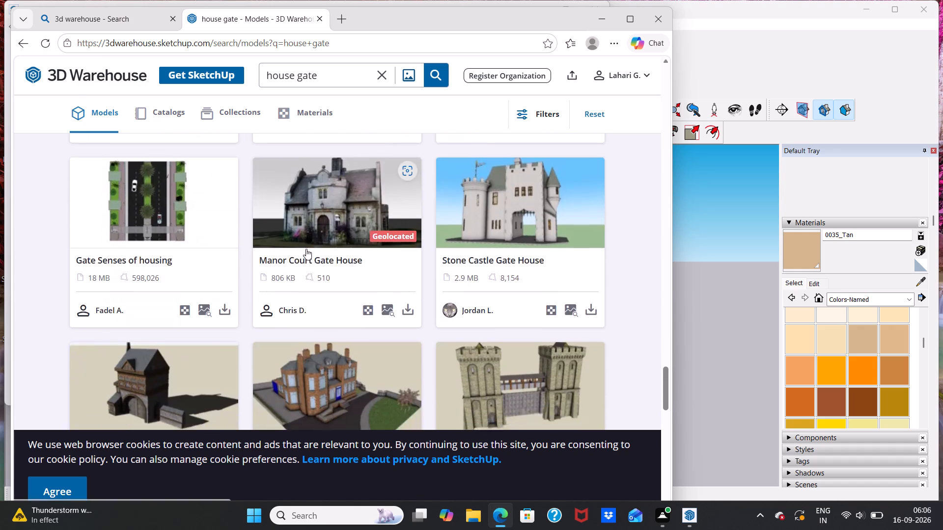
{"action": "scroll", "coordinate": [306, 249], "scroll_direction": "down", "scroll_amount": 12}
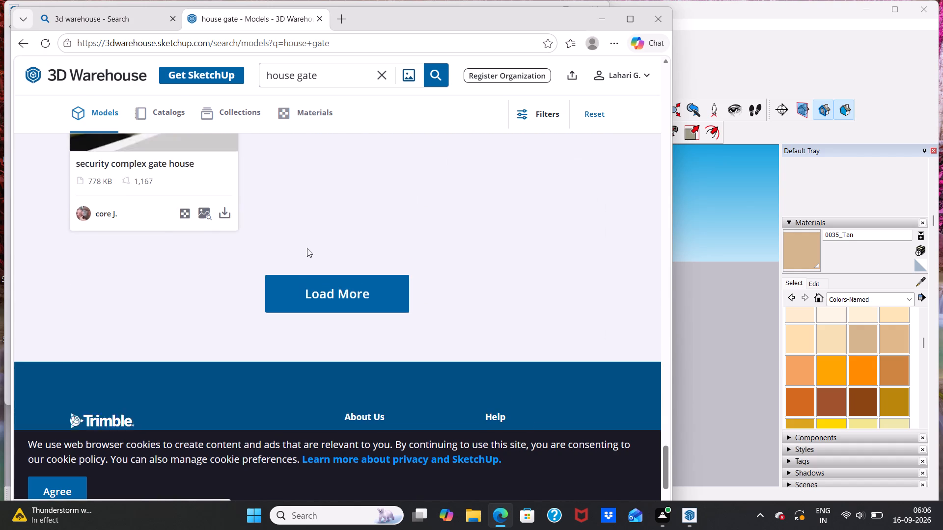
{"action": "scroll", "coordinate": [302, 245], "scroll_direction": "down", "scroll_amount": 1}
{"action": "scroll", "coordinate": [302, 245], "scroll_direction": "up", "scroll_amount": 8}
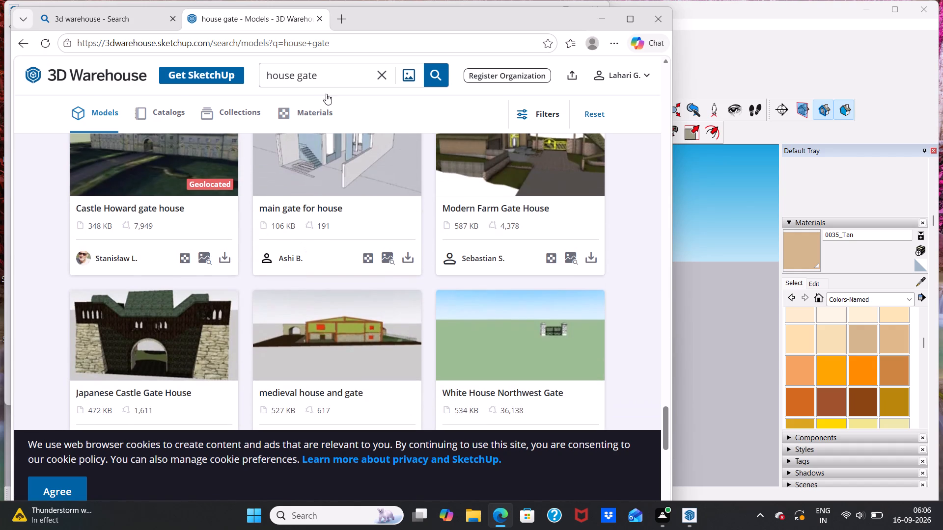
Replace the 3D Warehouse search term with "gate" and run the model search.
{"action": "left_click", "coordinate": [333, 78]}
{"action": "key", "text": "BackSpace"}
{"action": "key", "text": "BackSpace"}
{"action": "key", "text": "BackSpace"}
{"action": "key", "text": "BackSpace"}
{"action": "key", "text": "BackSpace"}
{"action": "key", "text": "BackSpace"}
{"action": "key", "text": "BackSpace"}
{"action": "key", "text": "BackSpace"}
{"action": "key", "text": "BackSpace"}
{"action": "key", "text": "BackSpace"}
{"action": "key", "text": "BackSpace"}
{"action": "key", "text": "BackSpace"}
{"action": "key", "text": "BackSpace"}
{"action": "key", "text": "BackSpace"}
{"action": "key", "text": "BackSpace"}
{"action": "key", "text": "BackSpace"}
{"action": "key", "text": "BackSpace"}
{"action": "key", "text": "BackSpace"}
{"action": "key", "text": "BackSpace"}
{"action": "key", "text": "BackSpace"}
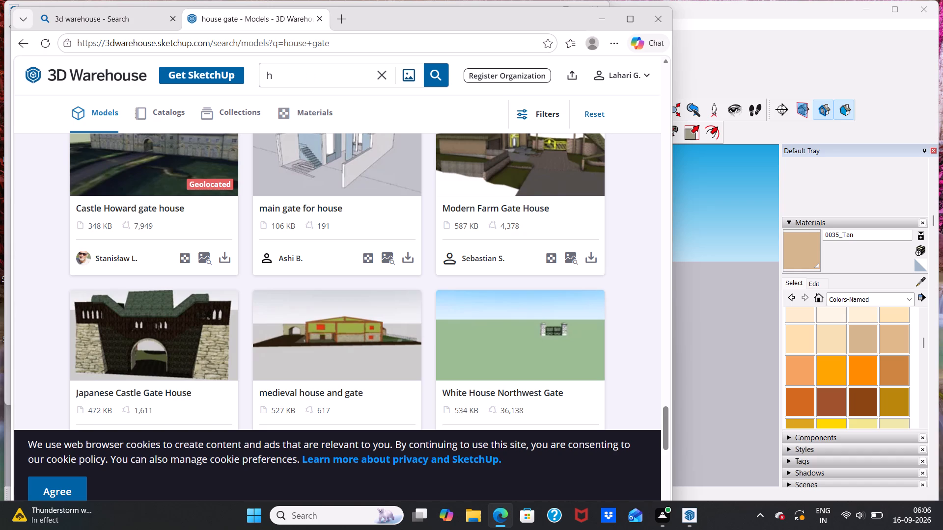
{"action": "type", "text": "gate"}
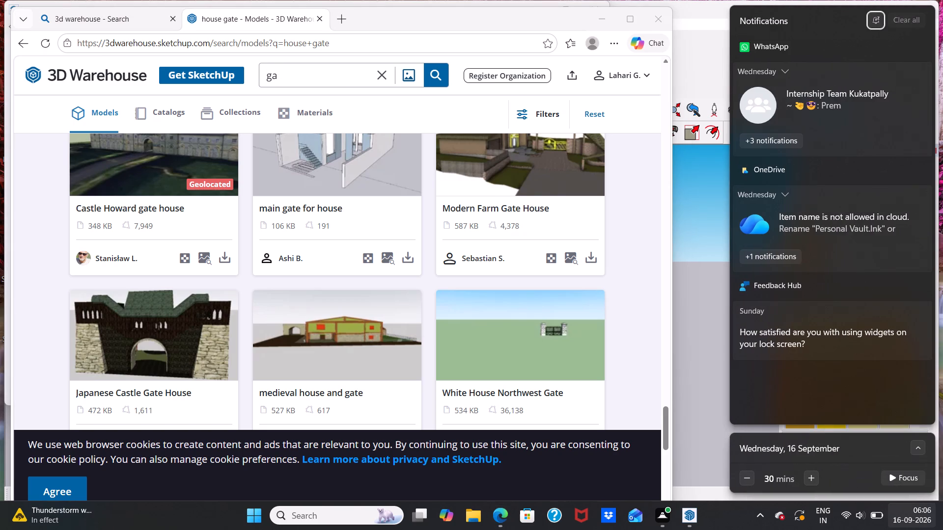
{"action": "type", "text": "te"}
{"action": "left_click", "coordinate": [288, 80]}
{"action": "type", "text": "te"}
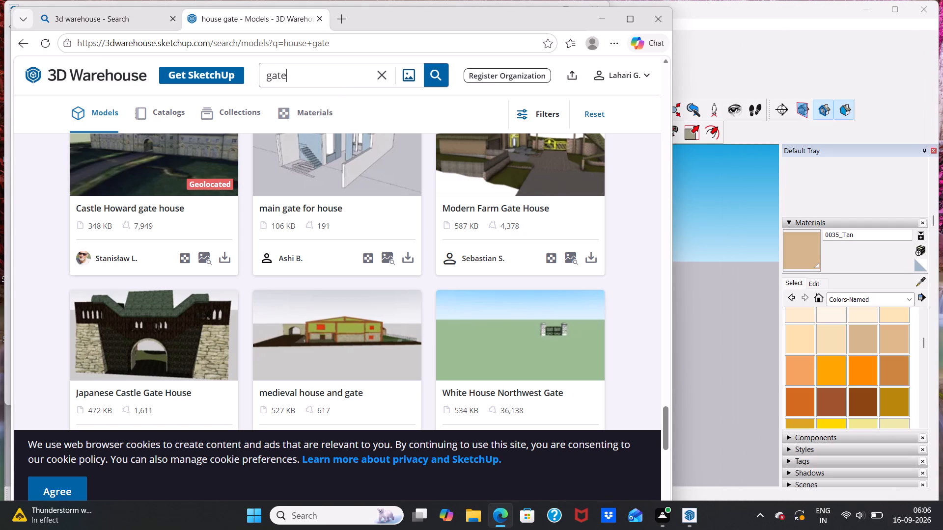
{"action": "left_click", "coordinate": [441, 72]}
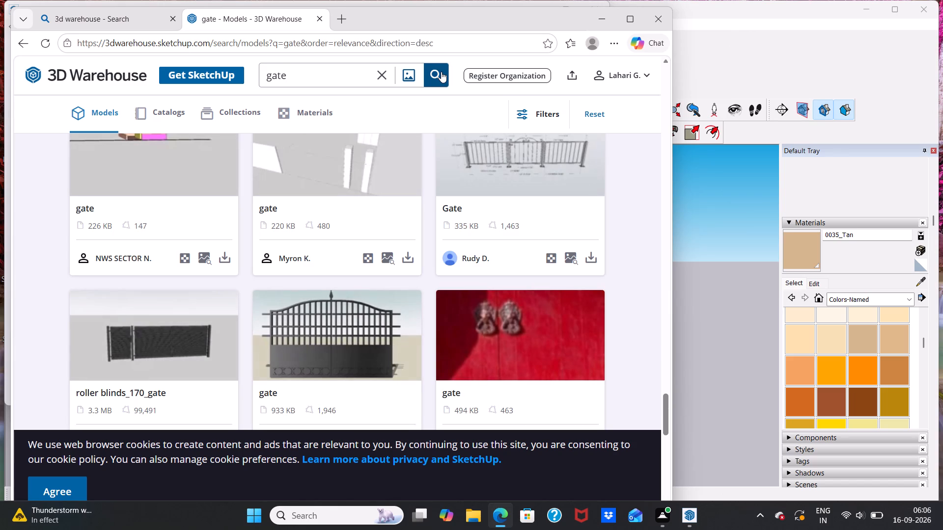
Review the "gate" model results from the end of the loaded list back to the first models for a suitable front entrance gate.
{"action": "scroll", "coordinate": [444, 175], "scroll_direction": "up", "scroll_amount": 2}
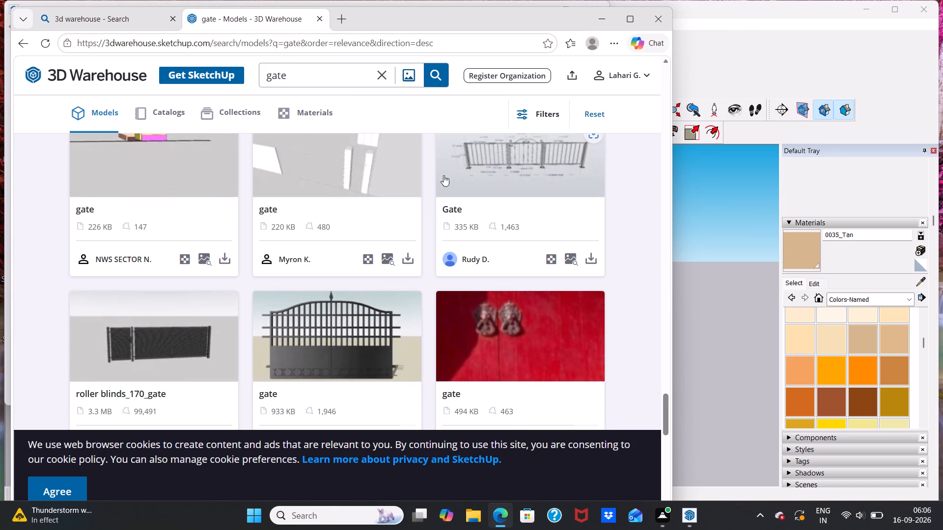
{"action": "scroll", "coordinate": [396, 260], "scroll_direction": "down", "scroll_amount": 4}
{"action": "scroll", "coordinate": [335, 308], "scroll_direction": "down", "scroll_amount": 6}
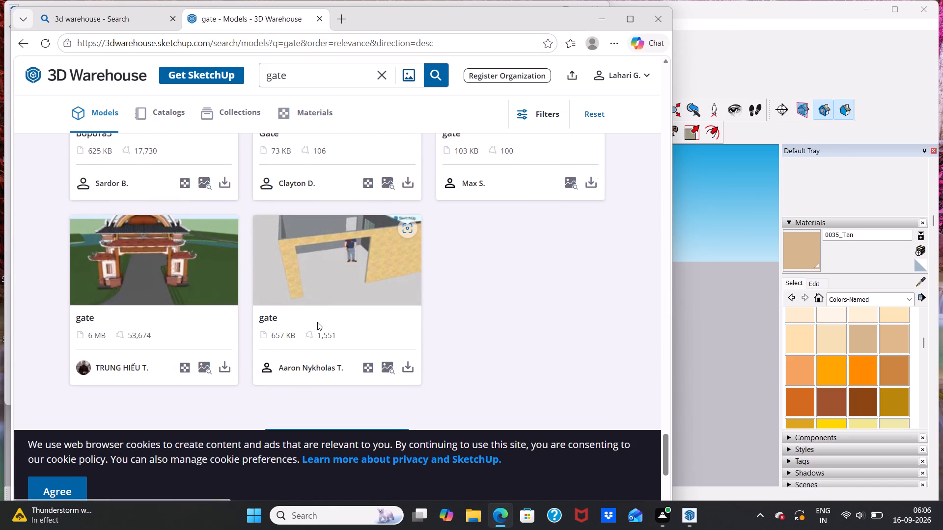
{"action": "scroll", "coordinate": [317, 322], "scroll_direction": "down", "scroll_amount": 3}
{"action": "scroll", "coordinate": [361, 260], "scroll_direction": "up", "scroll_amount": 10}
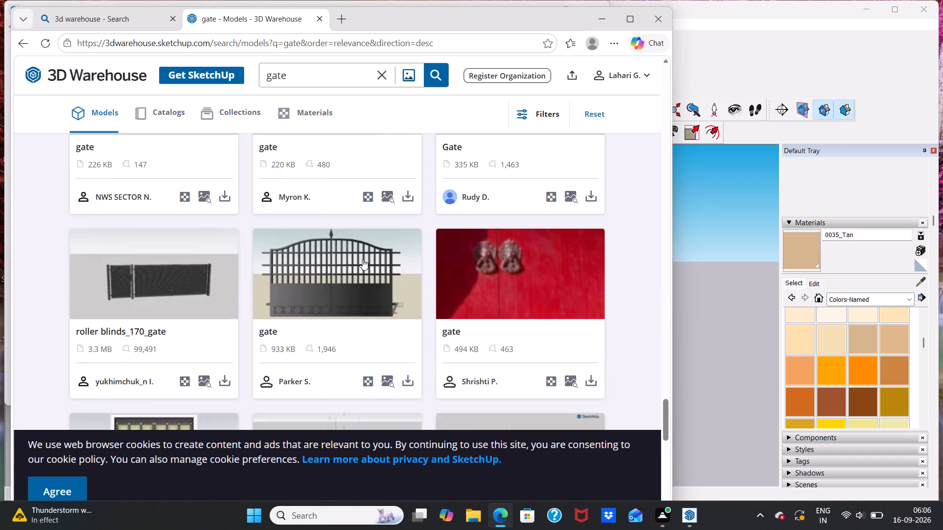
{"action": "scroll", "coordinate": [362, 259], "scroll_direction": "up", "scroll_amount": 12}
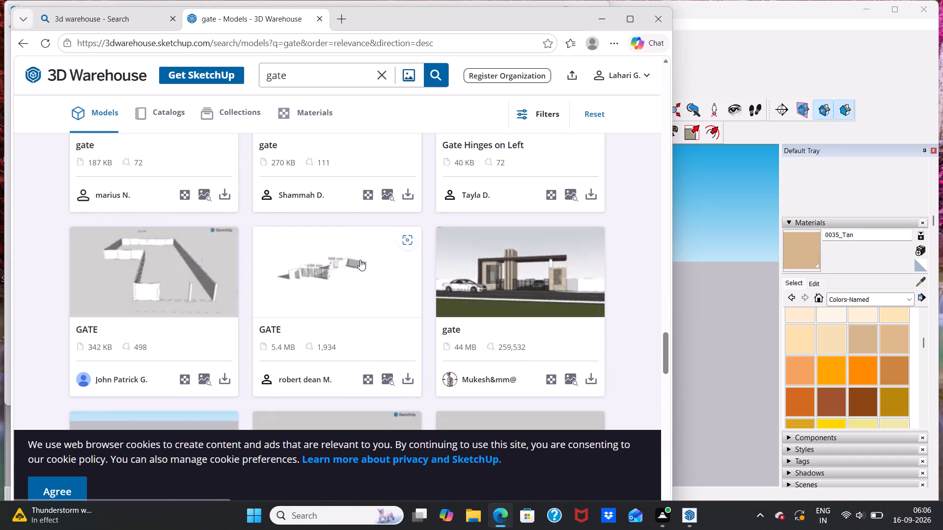
{"action": "scroll", "coordinate": [360, 260], "scroll_direction": "up", "scroll_amount": 9}
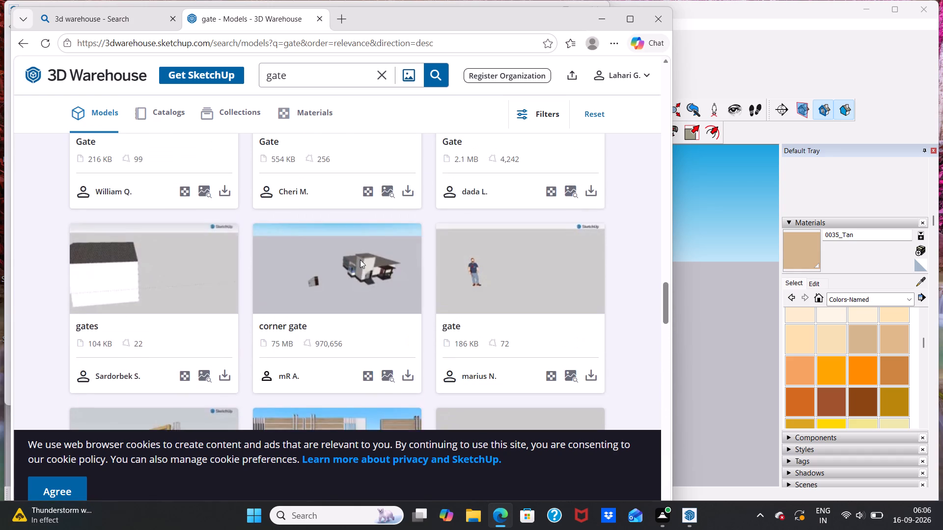
{"action": "scroll", "coordinate": [360, 260], "scroll_direction": "up", "scroll_amount": 8}
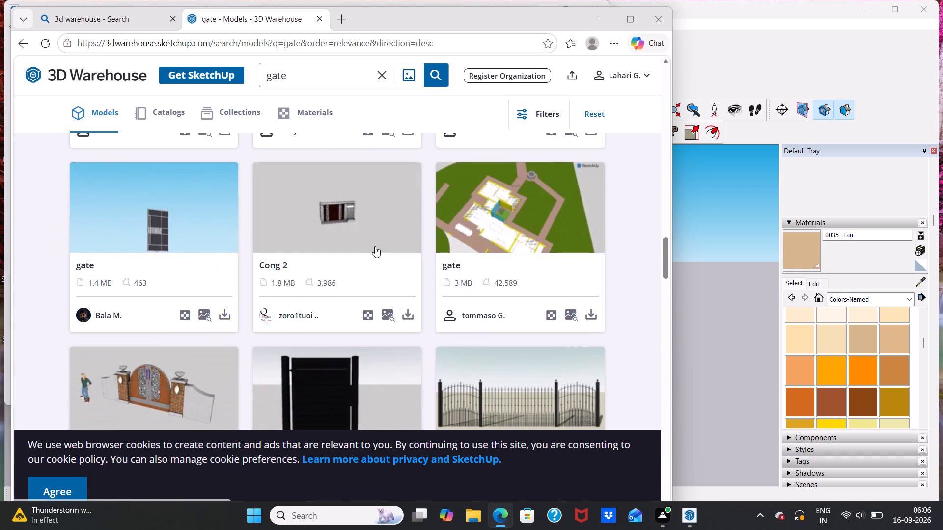
{"action": "scroll", "coordinate": [375, 246], "scroll_direction": "down", "scroll_amount": 1}
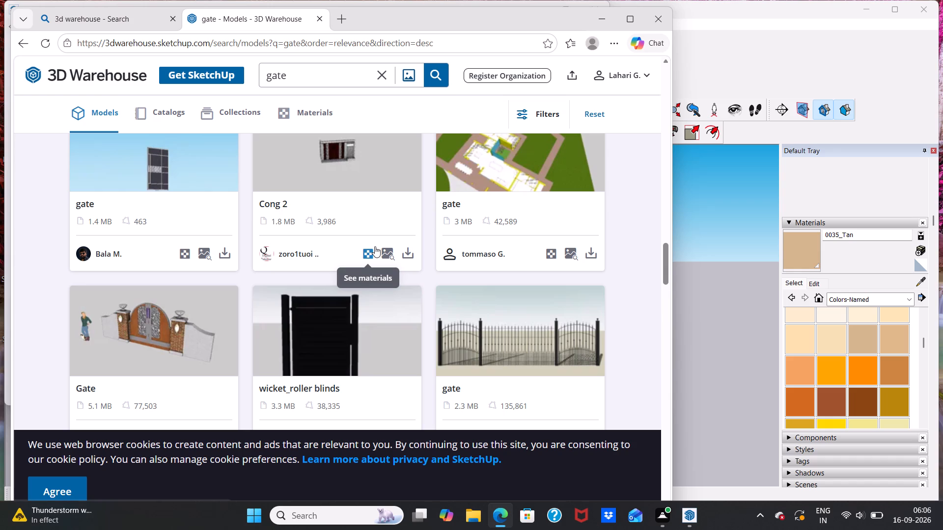
{"action": "scroll", "coordinate": [376, 246], "scroll_direction": "up", "scroll_amount": 6}
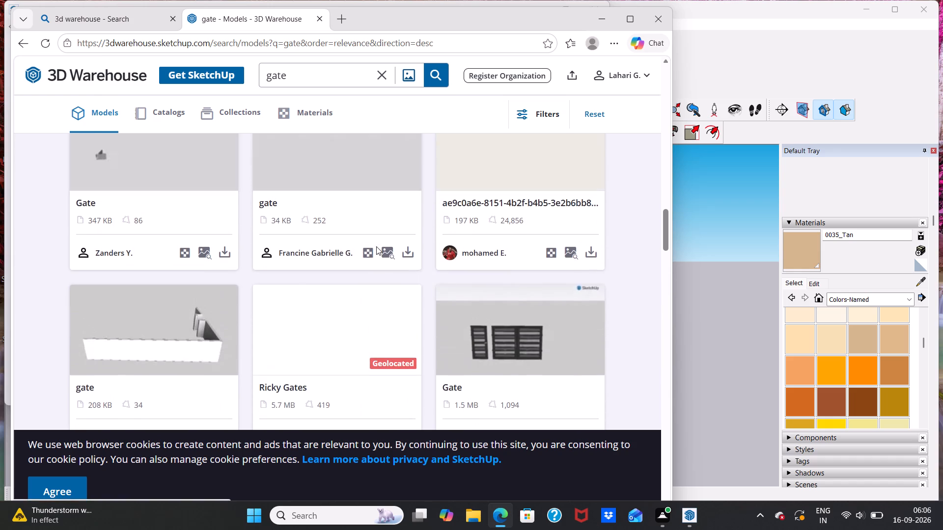
{"action": "scroll", "coordinate": [376, 246], "scroll_direction": "up", "scroll_amount": 4}
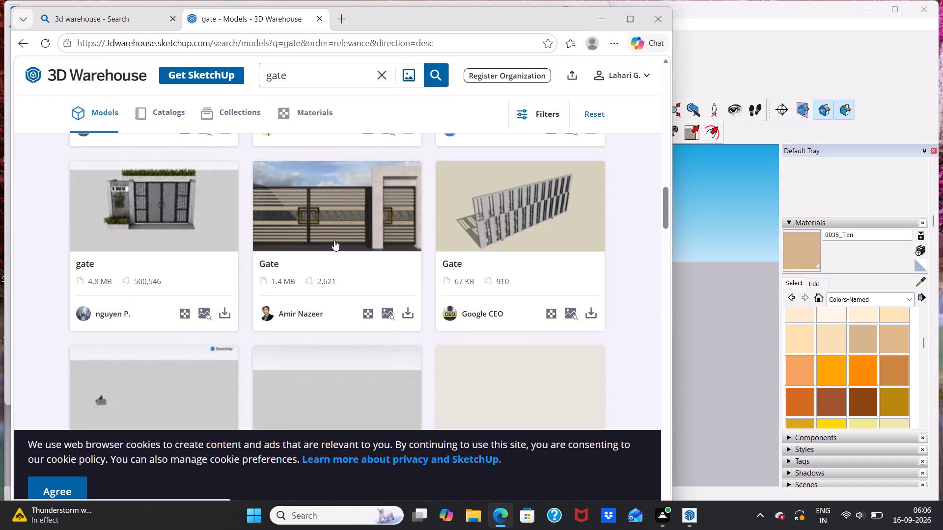
{"action": "scroll", "coordinate": [224, 254], "scroll_direction": "up", "scroll_amount": 4}
{"action": "scroll", "coordinate": [354, 254], "scroll_direction": "up", "scroll_amount": 1}
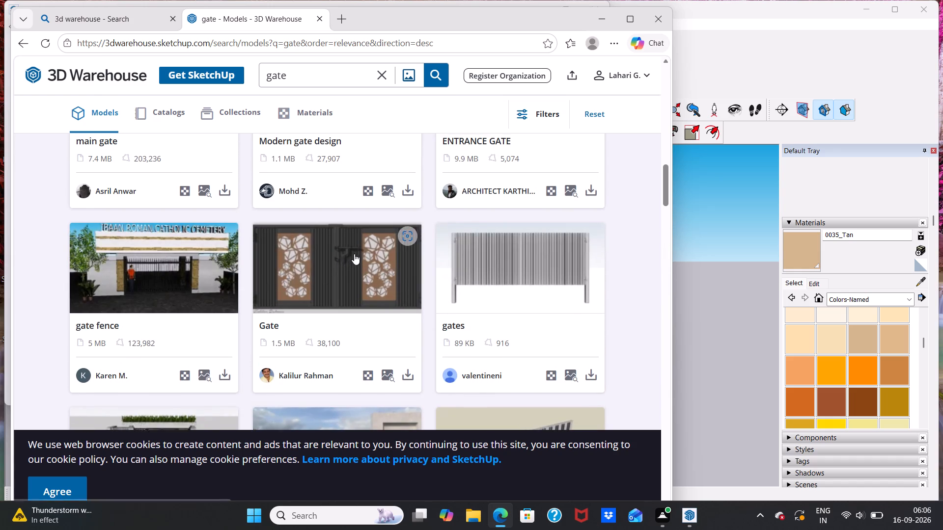
{"action": "scroll", "coordinate": [354, 254], "scroll_direction": "up", "scroll_amount": 6}
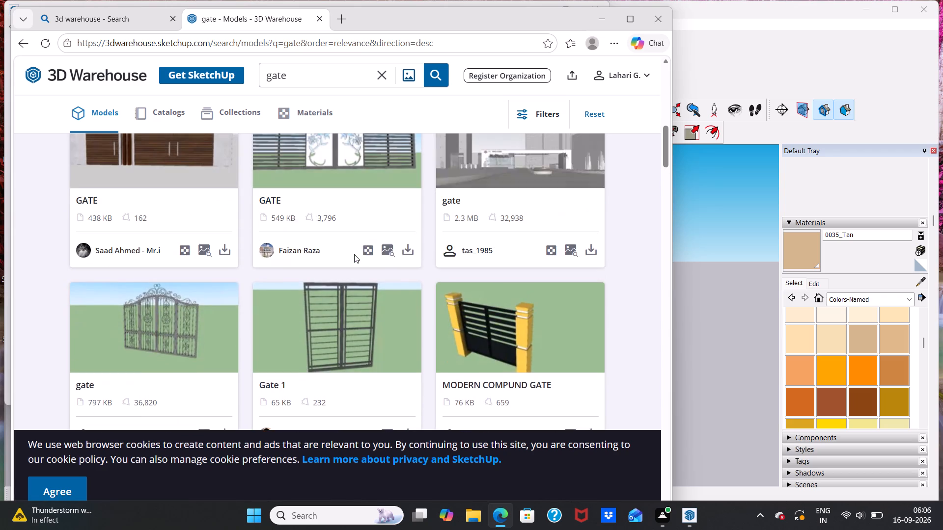
{"action": "scroll", "coordinate": [354, 254], "scroll_direction": "up", "scroll_amount": 4}
{"action": "scroll", "coordinate": [344, 247], "scroll_direction": "down", "scroll_amount": 4}
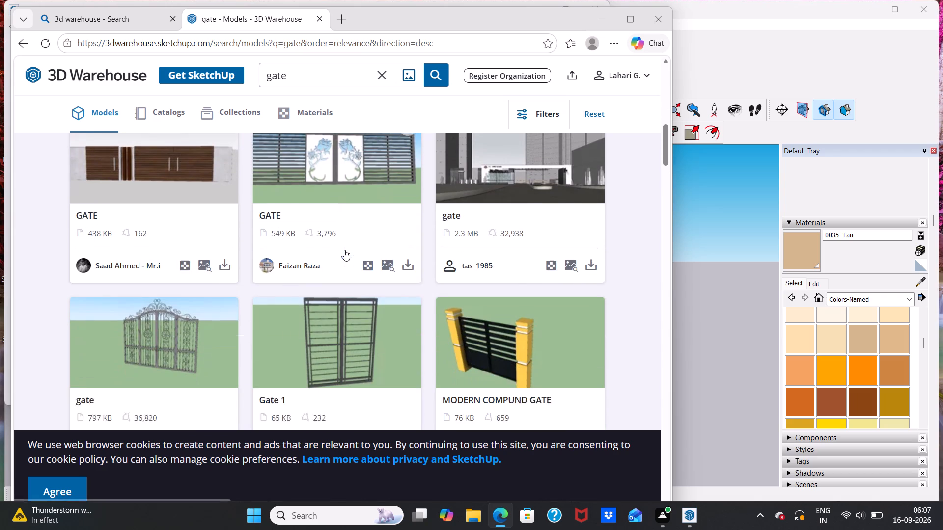
{"action": "scroll", "coordinate": [342, 252], "scroll_direction": "up", "scroll_amount": 3}
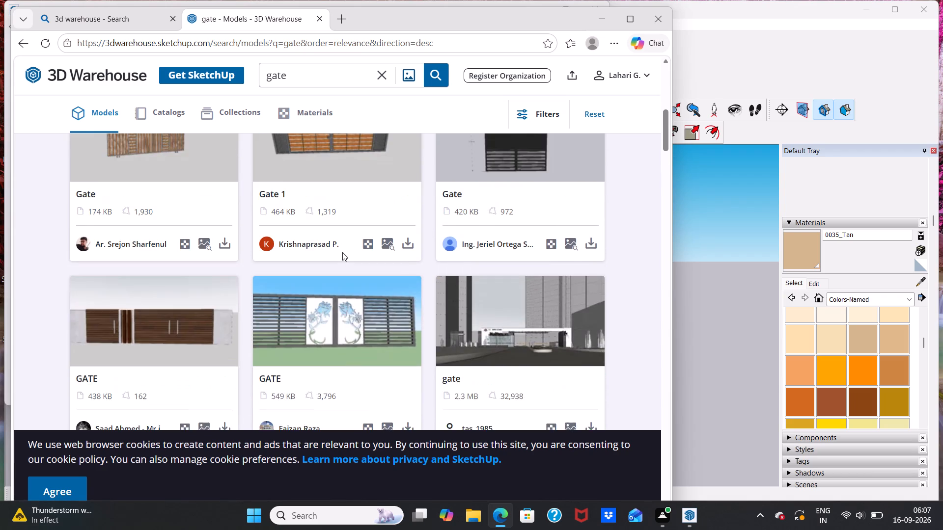
{"action": "scroll", "coordinate": [342, 252], "scroll_direction": "up", "scroll_amount": 1}
{"action": "scroll", "coordinate": [342, 252], "scroll_direction": "down", "scroll_amount": 4}
{"action": "scroll", "coordinate": [352, 268], "scroll_direction": "up", "scroll_amount": 1}
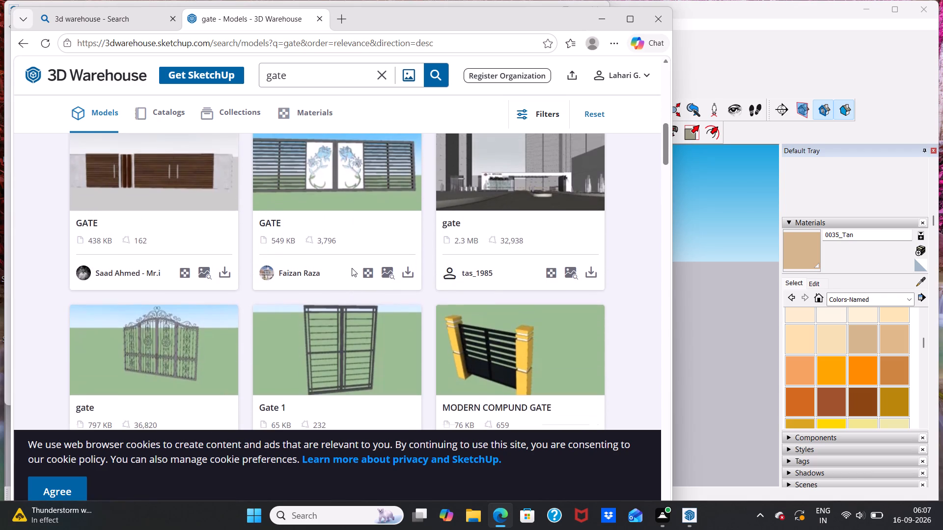
{"action": "scroll", "coordinate": [352, 268], "scroll_direction": "up", "scroll_amount": 10}
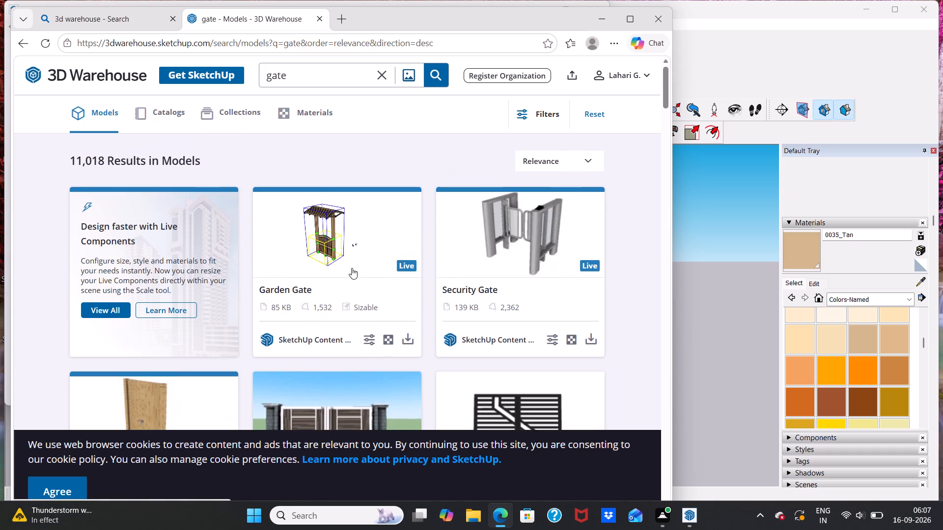
{"action": "scroll", "coordinate": [353, 268], "scroll_direction": "up", "scroll_amount": 4}
Go through the "gate" results again from the first models to the end of the loaded list, comparing gate designs for the house.
{"action": "scroll", "coordinate": [353, 268], "scroll_direction": "down", "scroll_amount": 3}
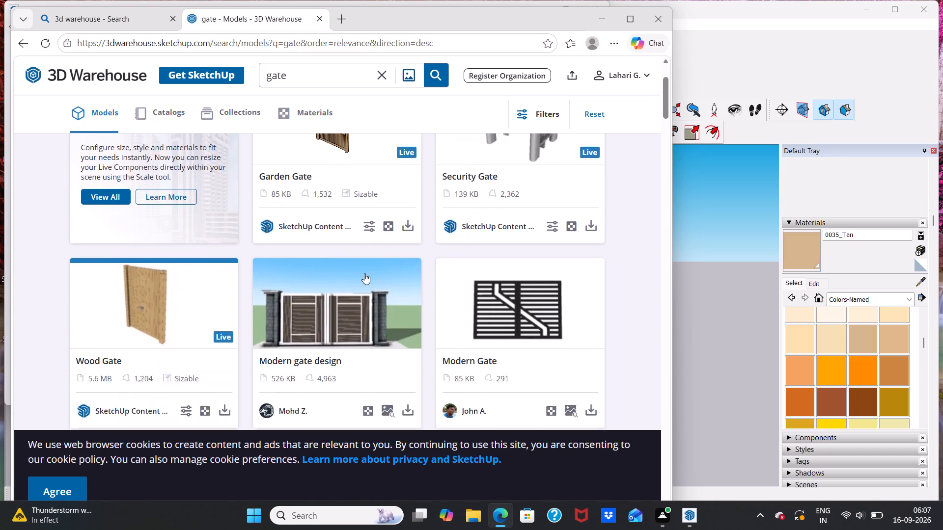
{"action": "scroll", "coordinate": [375, 272], "scroll_direction": "down", "scroll_amount": 3}
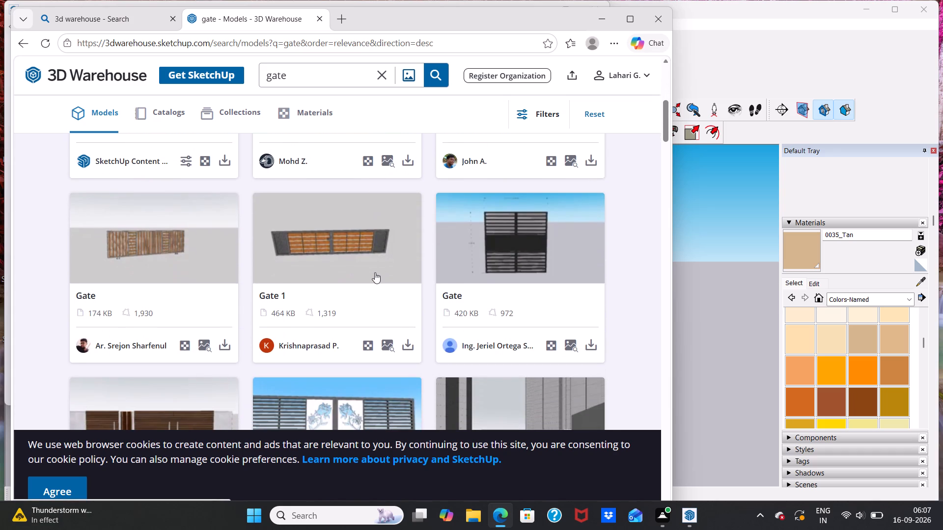
{"action": "scroll", "coordinate": [378, 276], "scroll_direction": "down", "scroll_amount": 3}
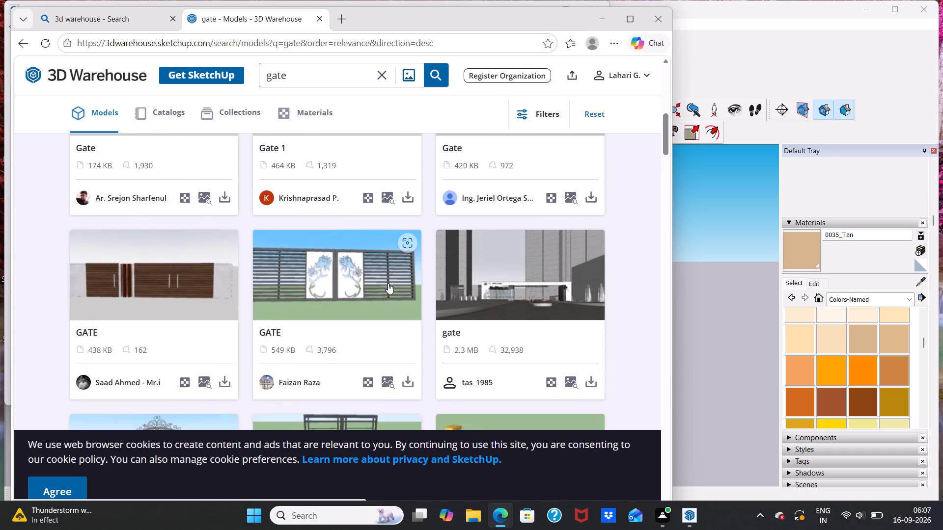
{"action": "scroll", "coordinate": [388, 283], "scroll_direction": "down", "scroll_amount": 7}
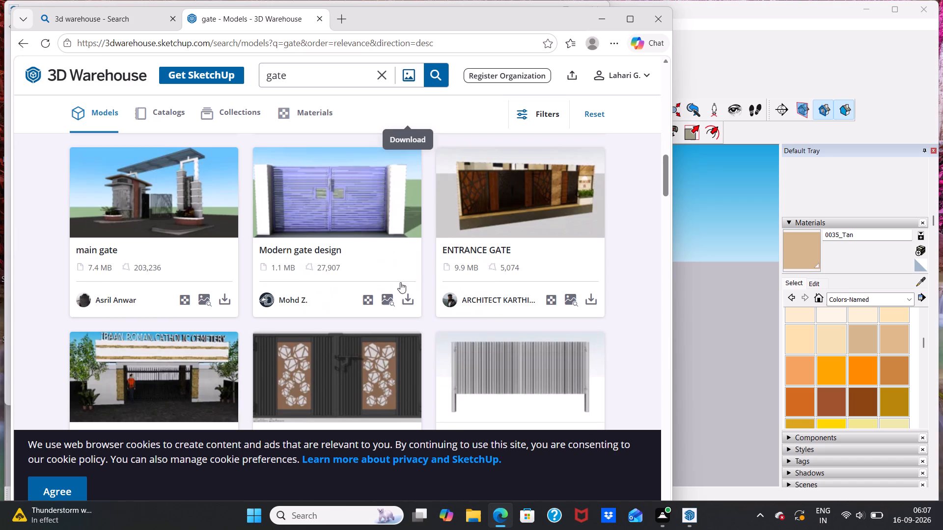
{"action": "scroll", "coordinate": [400, 282], "scroll_direction": "down", "scroll_amount": 1}
{"action": "scroll", "coordinate": [399, 283], "scroll_direction": "up", "scroll_amount": 1}
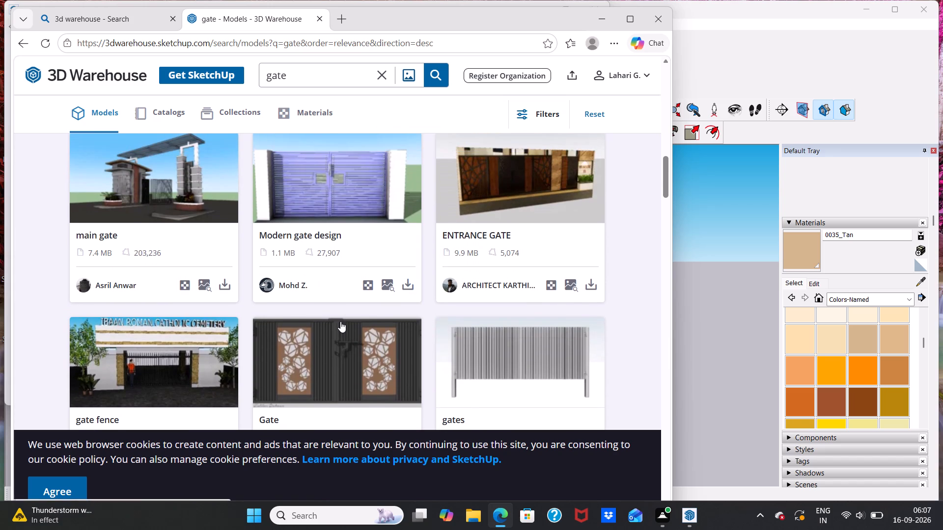
{"action": "scroll", "coordinate": [340, 321], "scroll_direction": "up", "scroll_amount": 4}
{"action": "scroll", "coordinate": [342, 319], "scroll_direction": "down", "scroll_amount": 8}
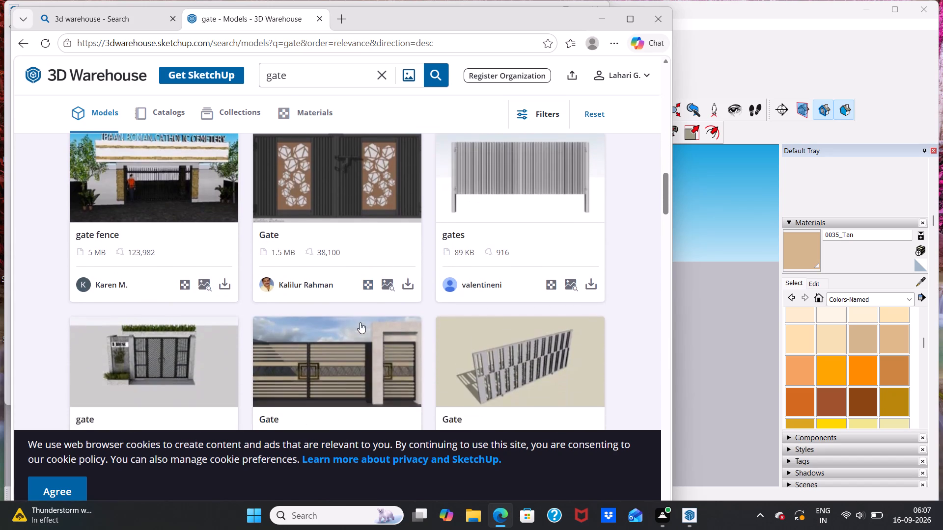
{"action": "scroll", "coordinate": [360, 315], "scroll_direction": "down", "scroll_amount": 5}
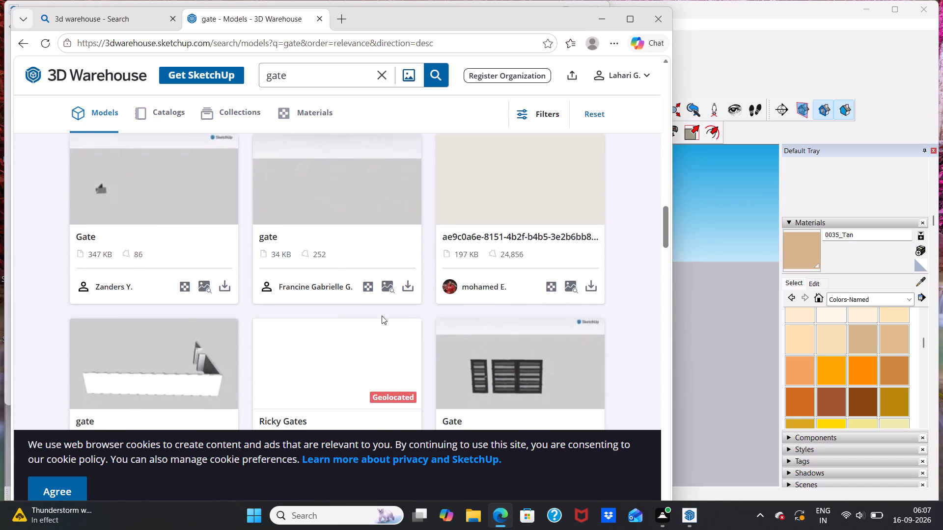
{"action": "scroll", "coordinate": [382, 316], "scroll_direction": "down", "scroll_amount": 4}
{"action": "scroll", "coordinate": [377, 308], "scroll_direction": "up", "scroll_amount": 1}
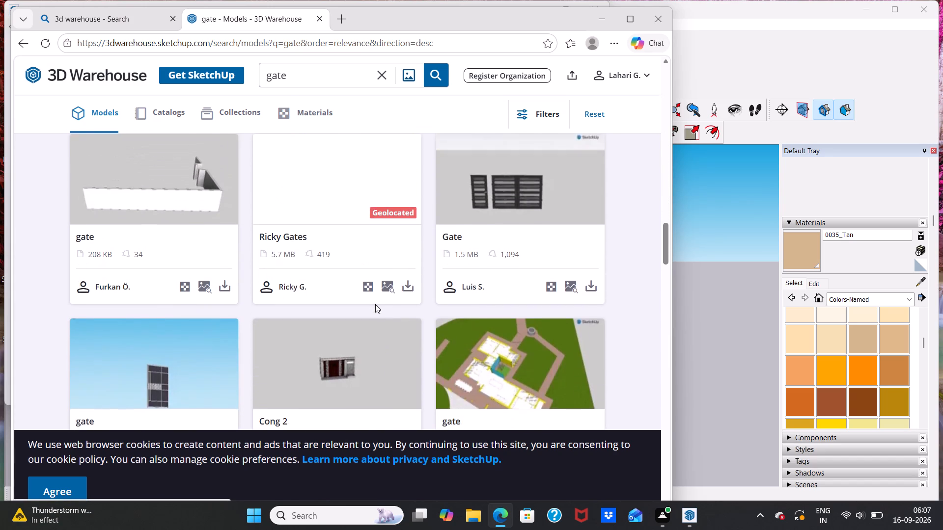
{"action": "scroll", "coordinate": [375, 304], "scroll_direction": "up", "scroll_amount": 1}
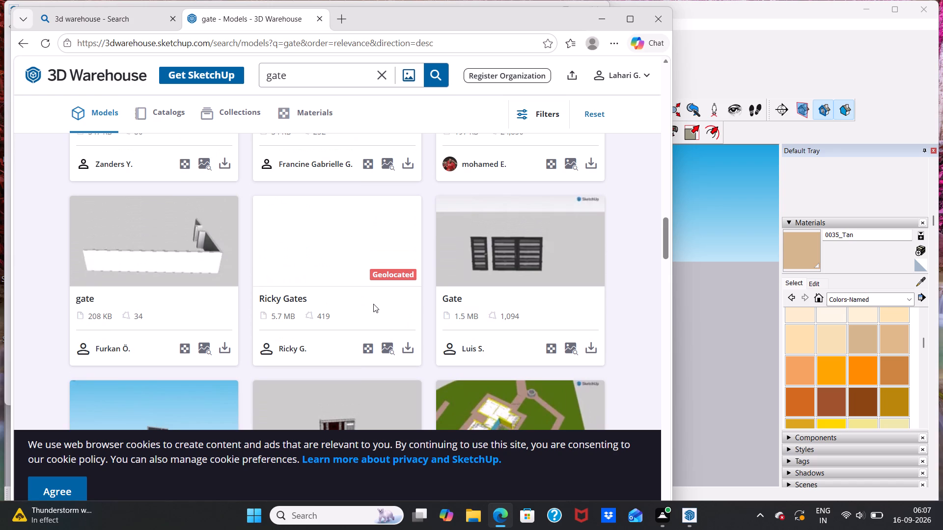
{"action": "scroll", "coordinate": [358, 310], "scroll_direction": "down", "scroll_amount": 6}
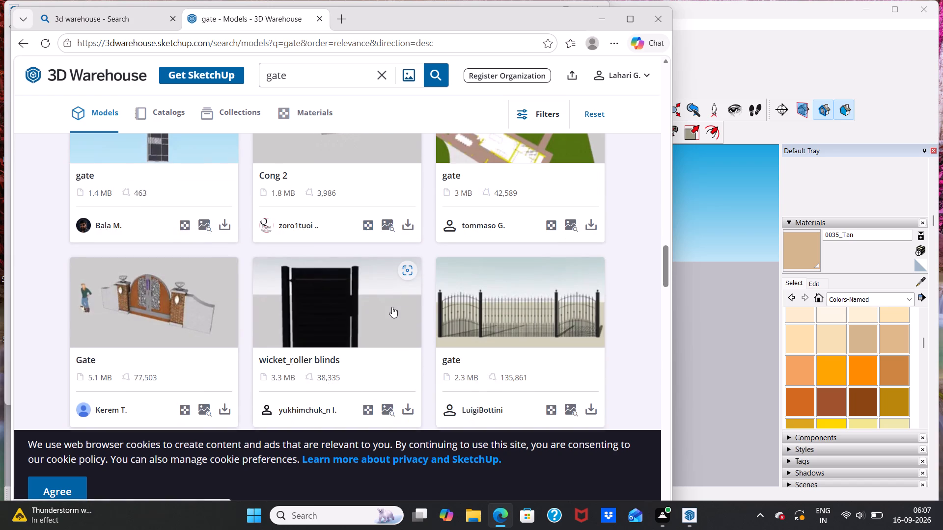
{"action": "scroll", "coordinate": [392, 307], "scroll_direction": "down", "scroll_amount": 7}
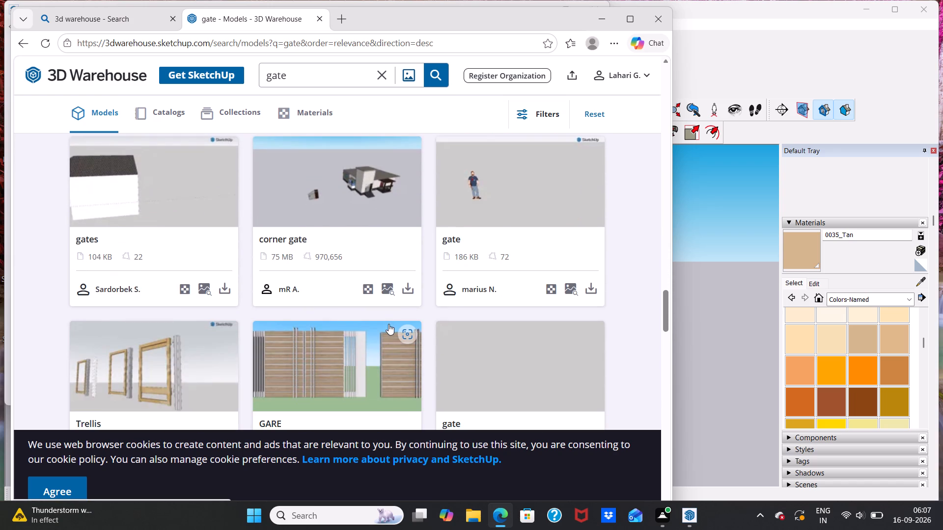
{"action": "scroll", "coordinate": [388, 323], "scroll_direction": "down", "scroll_amount": 6}
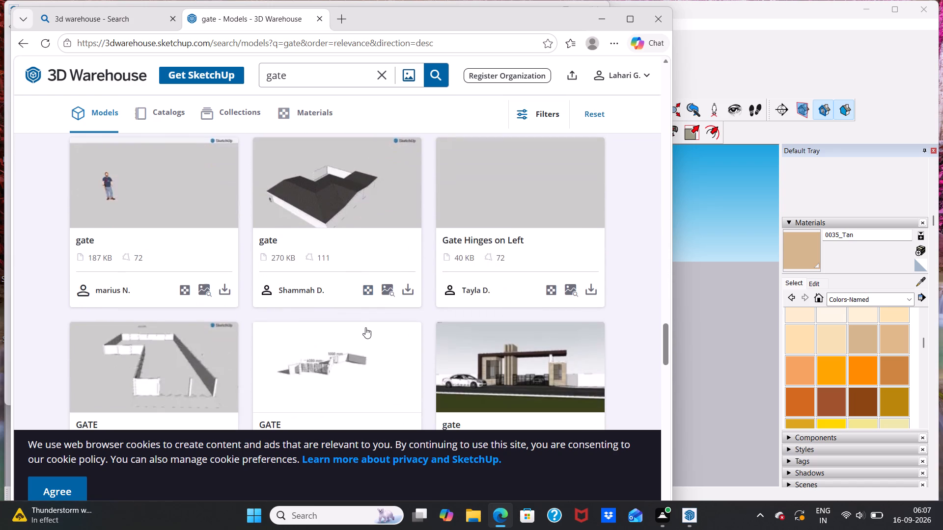
{"action": "scroll", "coordinate": [365, 328], "scroll_direction": "down", "scroll_amount": 7}
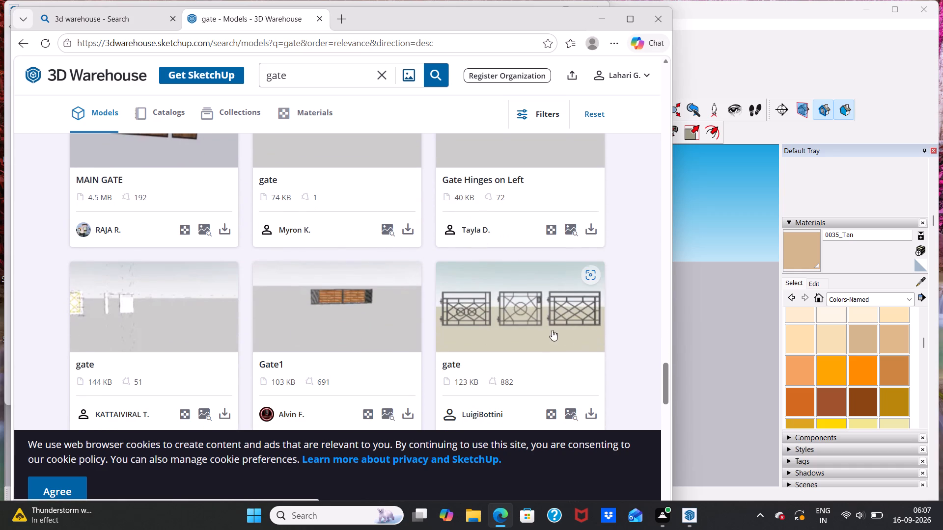
{"action": "scroll", "coordinate": [546, 343], "scroll_direction": "up", "scroll_amount": 1}
{"action": "scroll", "coordinate": [542, 344], "scroll_direction": "down", "scroll_amount": 4}
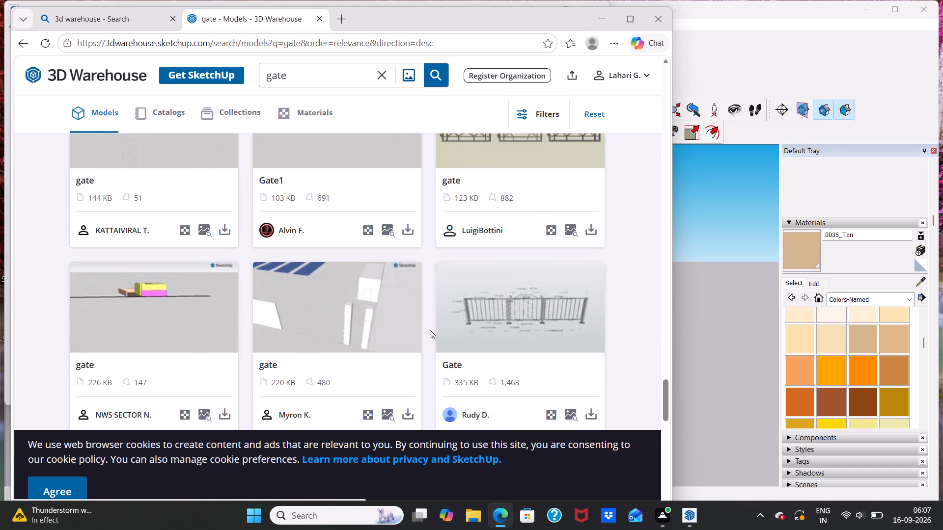
{"action": "scroll", "coordinate": [428, 328], "scroll_direction": "down", "scroll_amount": 6}
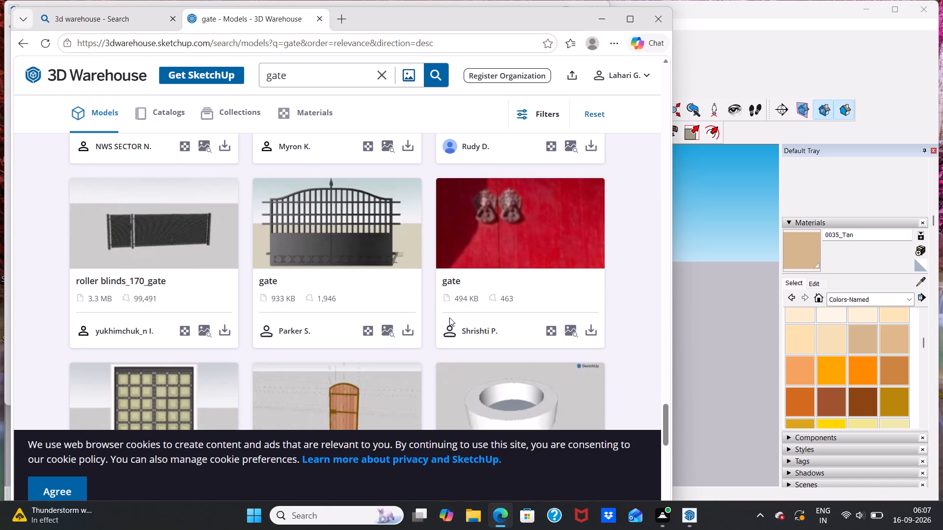
{"action": "scroll", "coordinate": [449, 318], "scroll_direction": "down", "scroll_amount": 2}
{"action": "scroll", "coordinate": [375, 338], "scroll_direction": "down", "scroll_amount": 4}
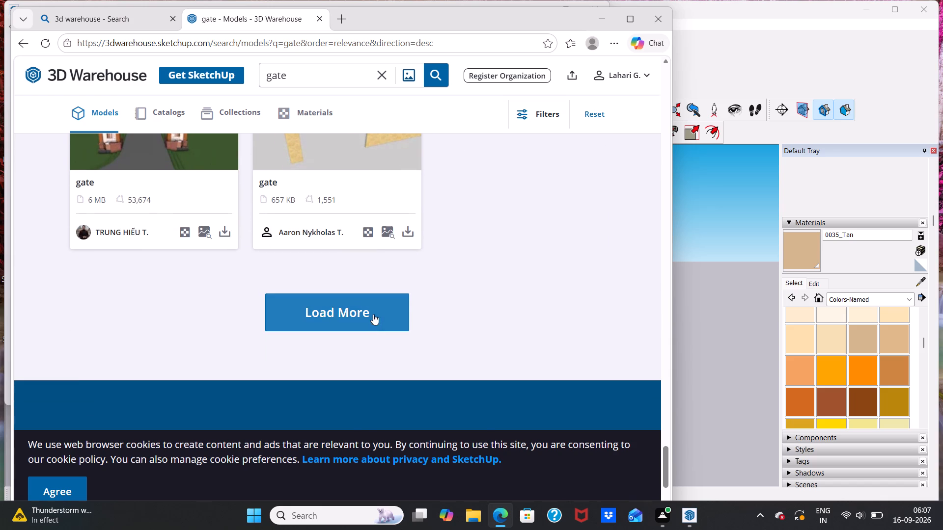
Load more "gate" results and look through the added models for a design that suits the house's front entrance.
{"action": "left_click", "coordinate": [373, 314]}
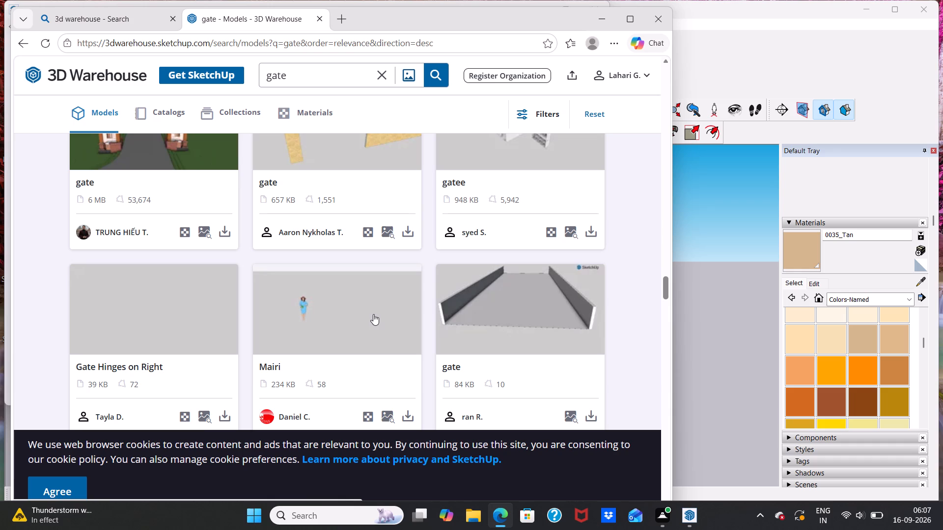
{"action": "scroll", "coordinate": [363, 304], "scroll_direction": "down", "scroll_amount": 5}
{"action": "scroll", "coordinate": [463, 295], "scroll_direction": "down", "scroll_amount": 3}
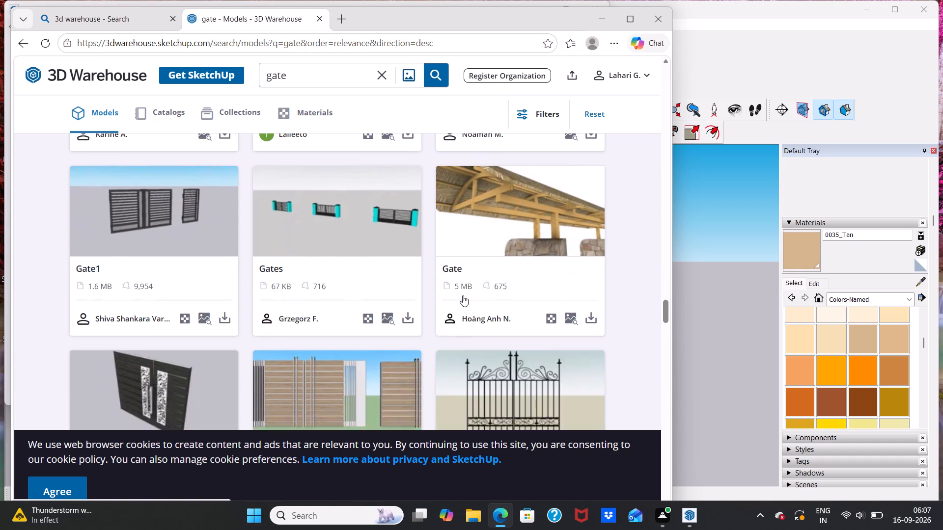
{"action": "scroll", "coordinate": [277, 354], "scroll_direction": "down", "scroll_amount": 1}
{"action": "scroll", "coordinate": [230, 372], "scroll_direction": "down", "scroll_amount": 1}
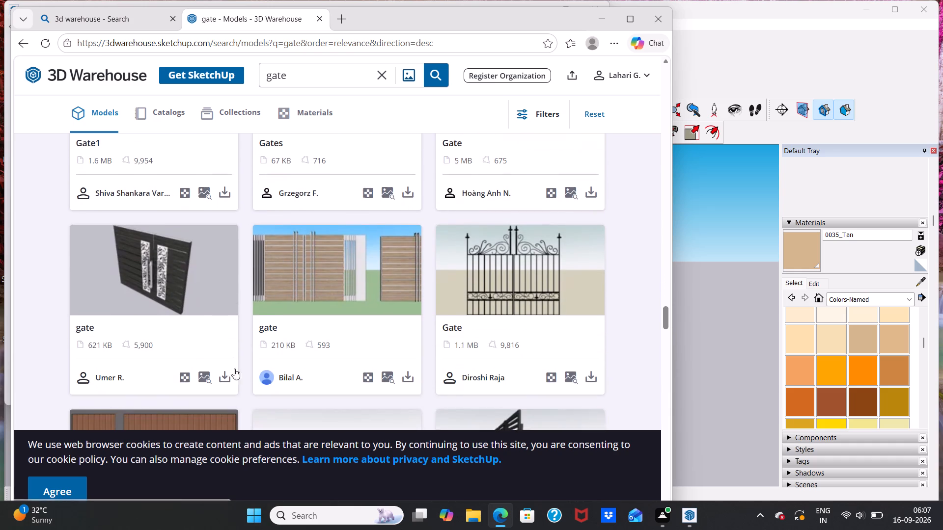
{"action": "scroll", "coordinate": [270, 331], "scroll_direction": "down", "scroll_amount": 2}
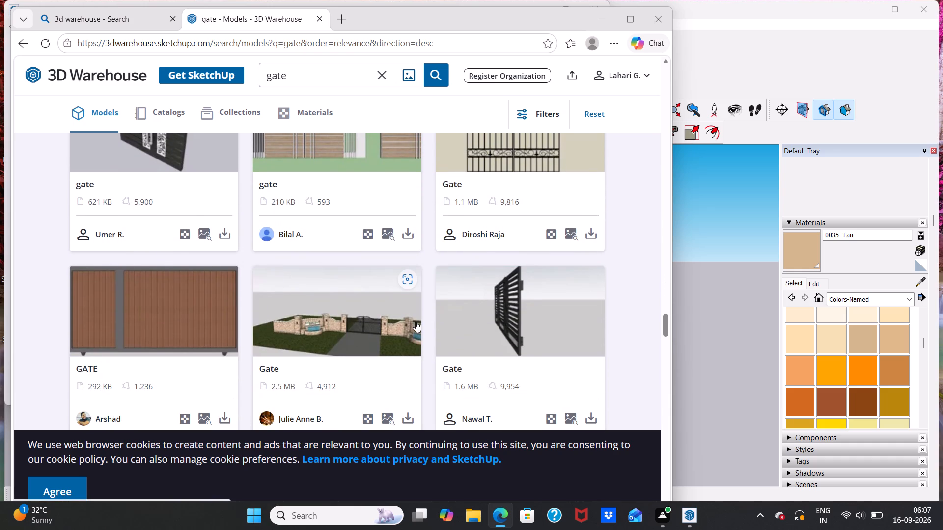
{"action": "scroll", "coordinate": [416, 321], "scroll_direction": "down", "scroll_amount": 7}
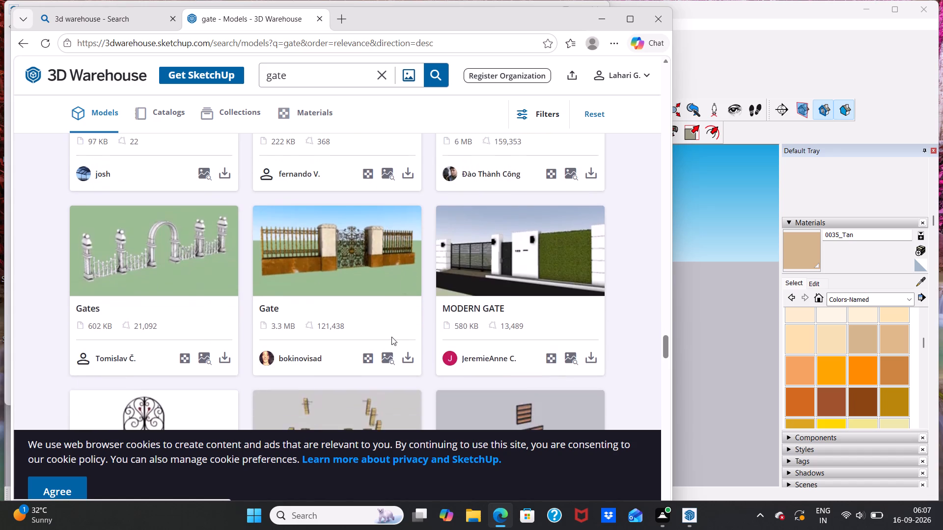
{"action": "scroll", "coordinate": [387, 338], "scroll_direction": "down", "scroll_amount": 7}
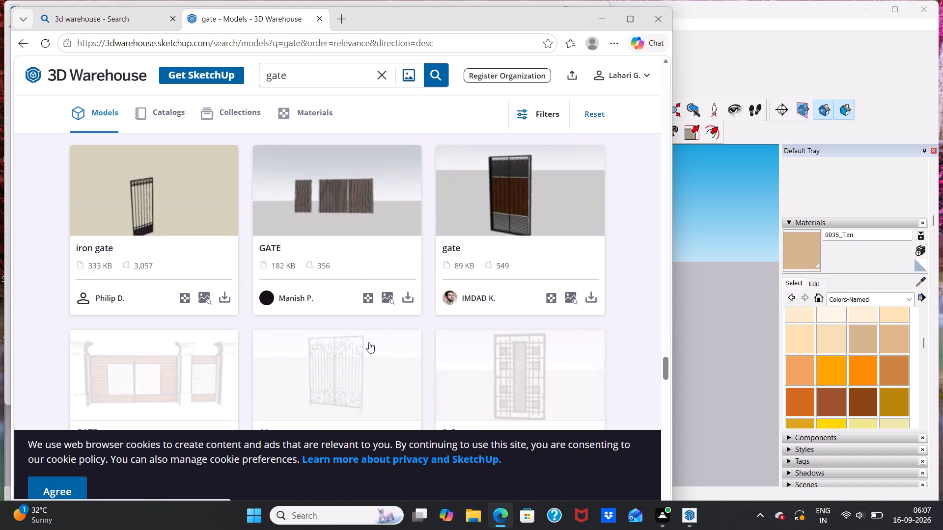
{"action": "scroll", "coordinate": [367, 340], "scroll_direction": "down", "scroll_amount": 2}
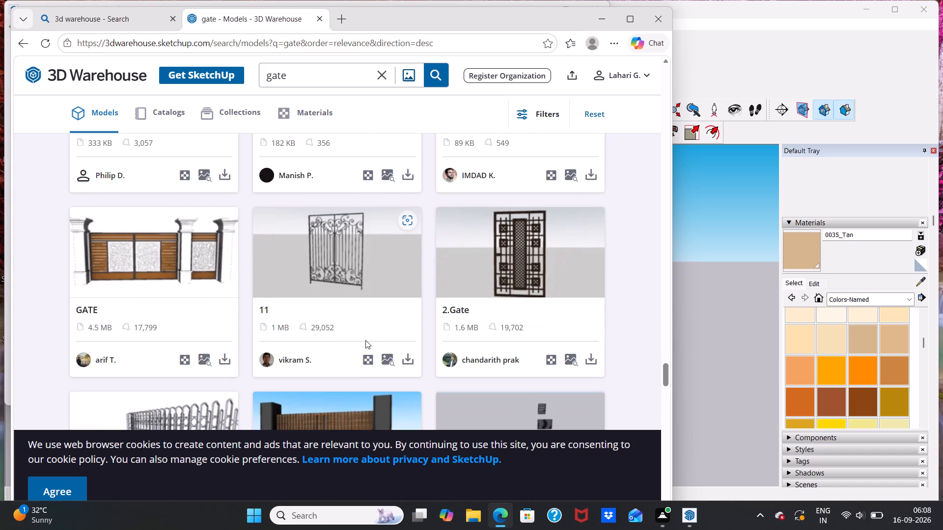
{"action": "scroll", "coordinate": [365, 340], "scroll_direction": "down", "scroll_amount": 8}
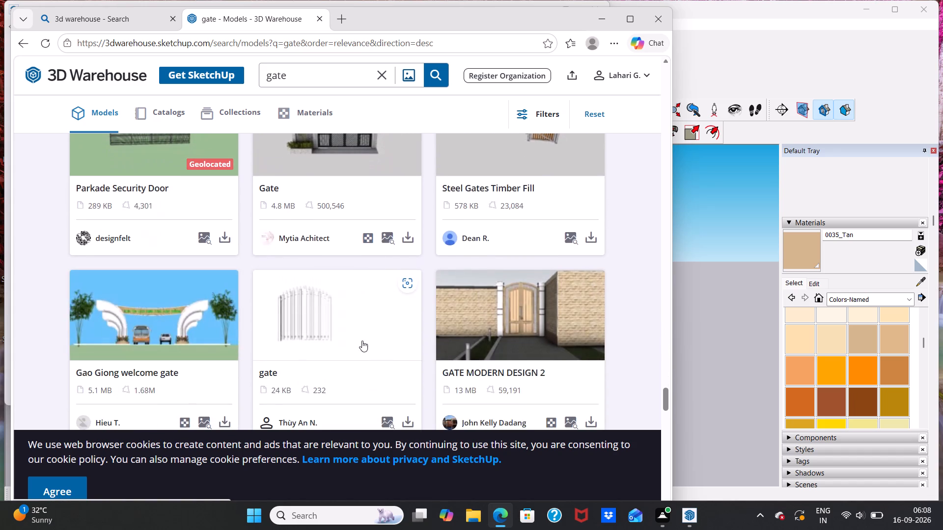
{"action": "scroll", "coordinate": [362, 341], "scroll_direction": "down", "scroll_amount": 9}
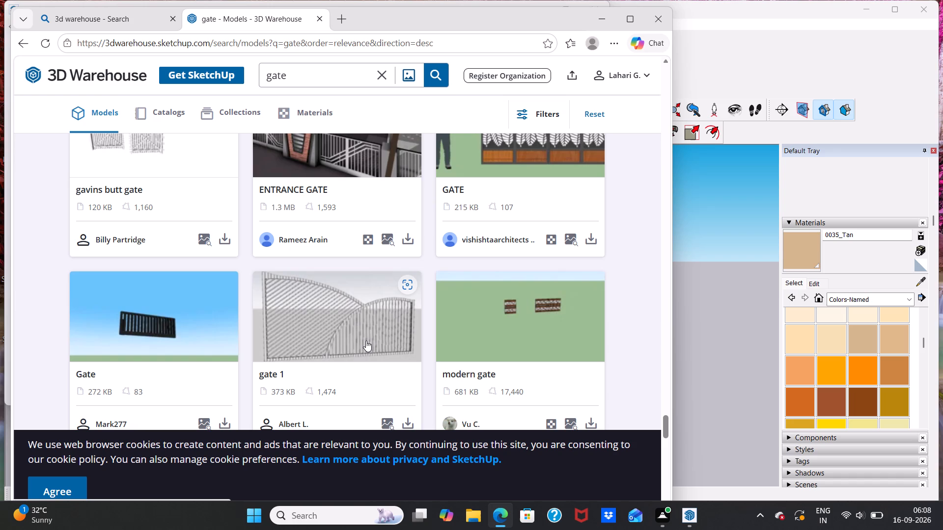
{"action": "scroll", "coordinate": [366, 341], "scroll_direction": "down", "scroll_amount": 4}
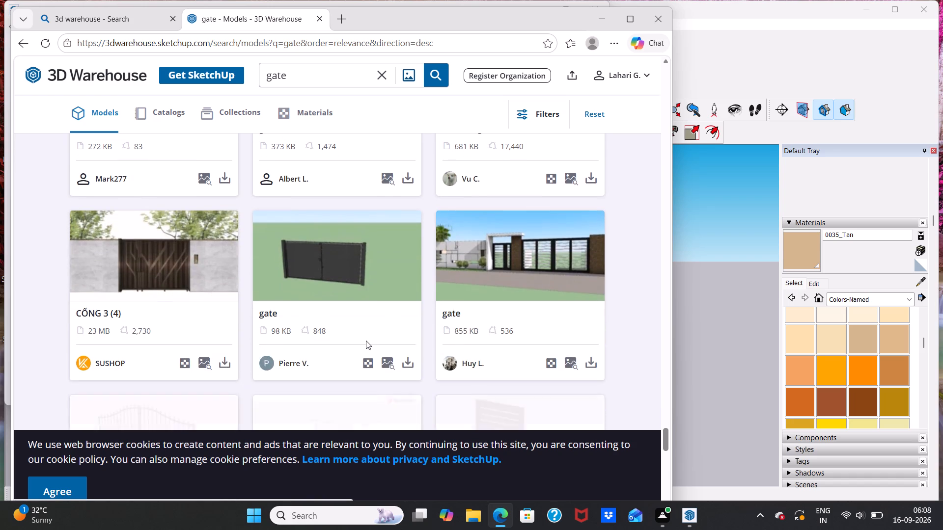
{"action": "scroll", "coordinate": [366, 341], "scroll_direction": "down", "scroll_amount": 4}
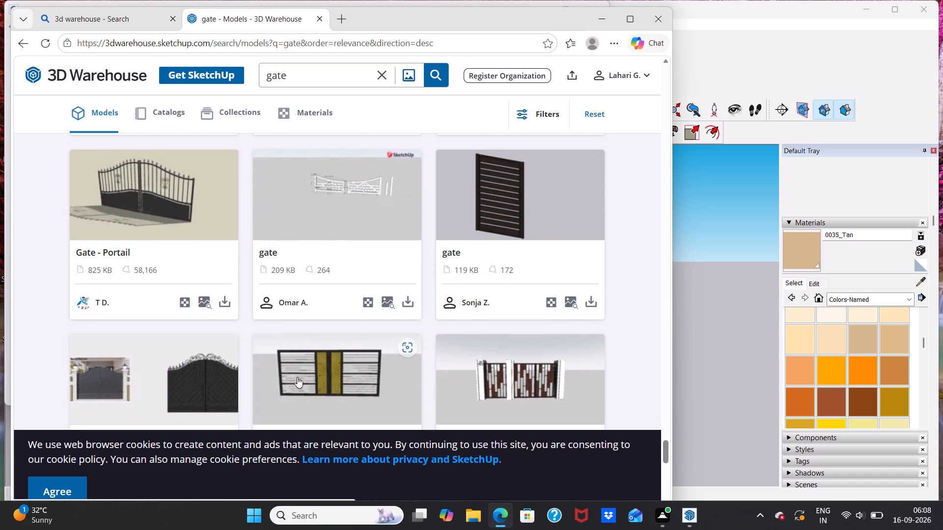
{"action": "scroll", "coordinate": [312, 352], "scroll_direction": "down", "scroll_amount": 4}
{"action": "scroll", "coordinate": [354, 352], "scroll_direction": "down", "scroll_amount": 1}
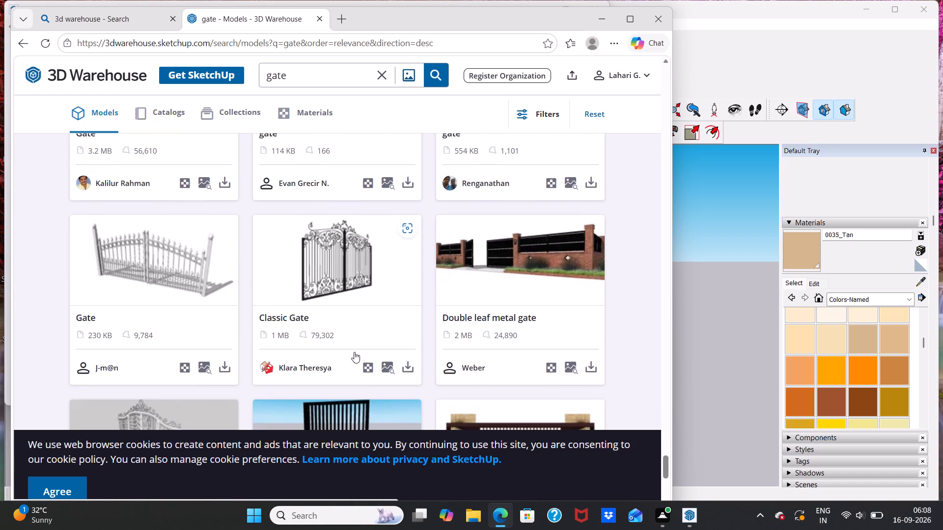
{"action": "scroll", "coordinate": [354, 352], "scroll_direction": "down", "scroll_amount": 2}
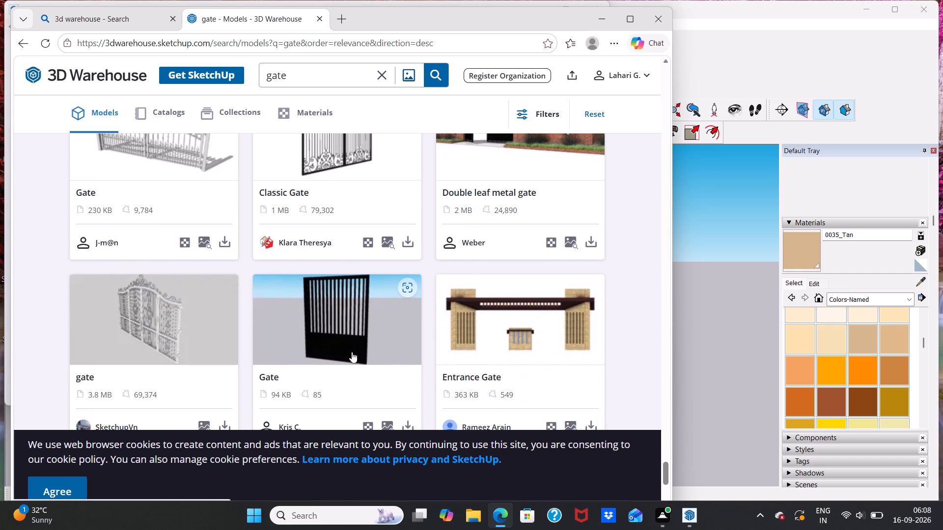
{"action": "scroll", "coordinate": [352, 351], "scroll_direction": "down", "scroll_amount": 4}
Go back up the "gate" results and download the black wrought-iron double "Gate" model (1.1 MB) as a SketchUp file.
{"action": "scroll", "coordinate": [421, 327], "scroll_direction": "up", "scroll_amount": 4}
{"action": "scroll", "coordinate": [487, 281], "scroll_direction": "up", "scroll_amount": 5}
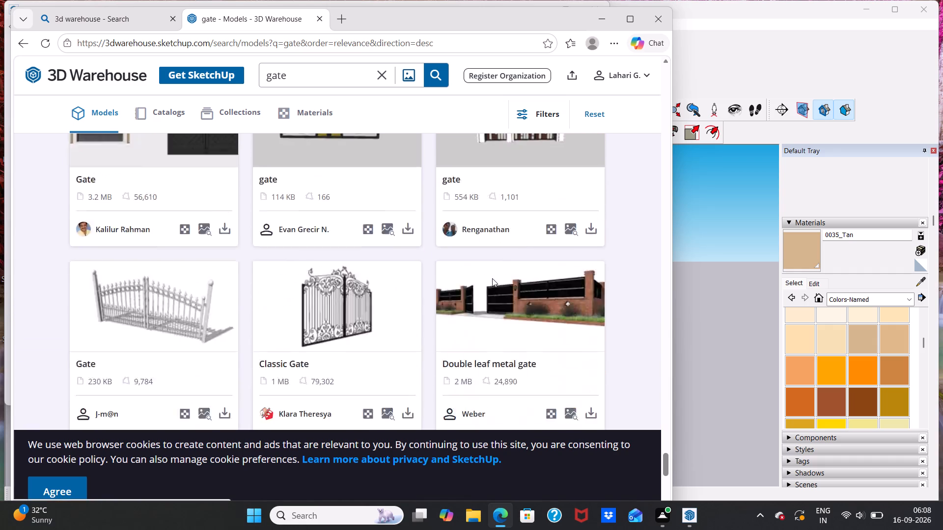
{"action": "scroll", "coordinate": [492, 278], "scroll_direction": "up", "scroll_amount": 15}
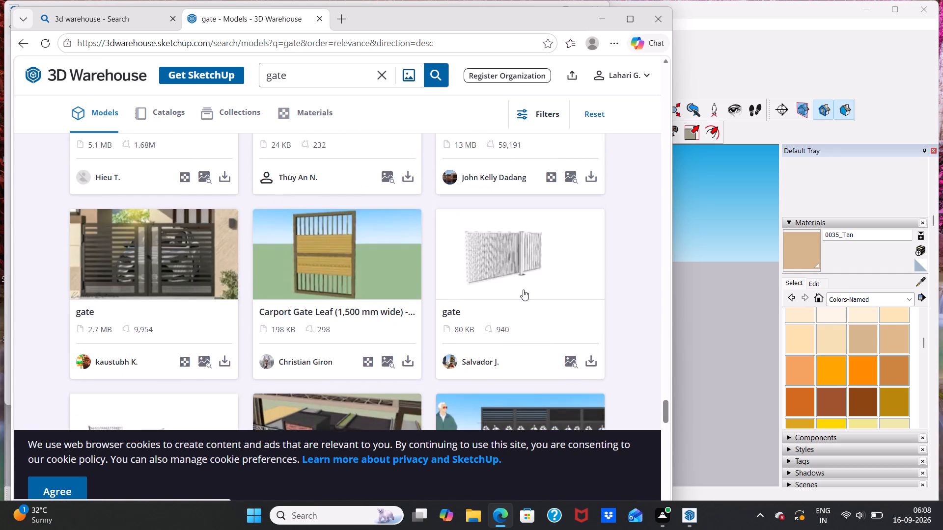
{"action": "scroll", "coordinate": [523, 290], "scroll_direction": "up", "scroll_amount": 14}
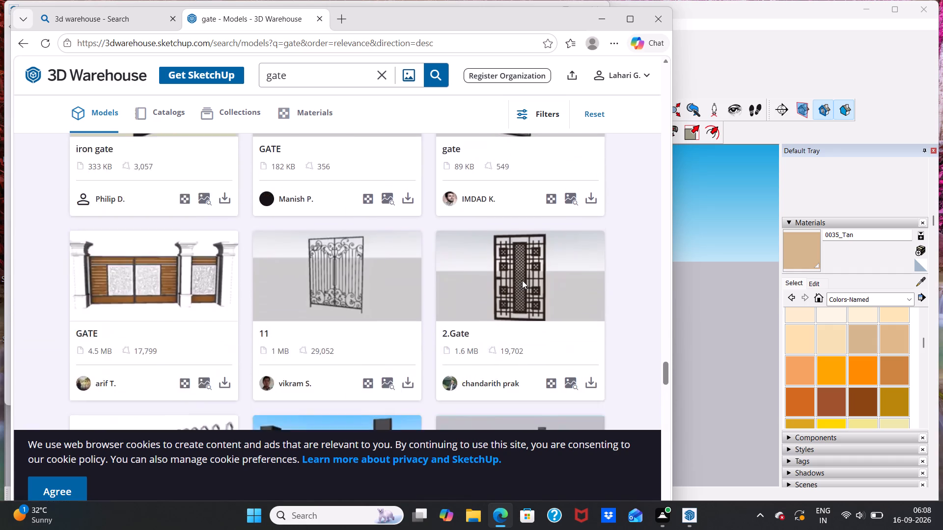
{"action": "scroll", "coordinate": [498, 283], "scroll_direction": "up", "scroll_amount": 3}
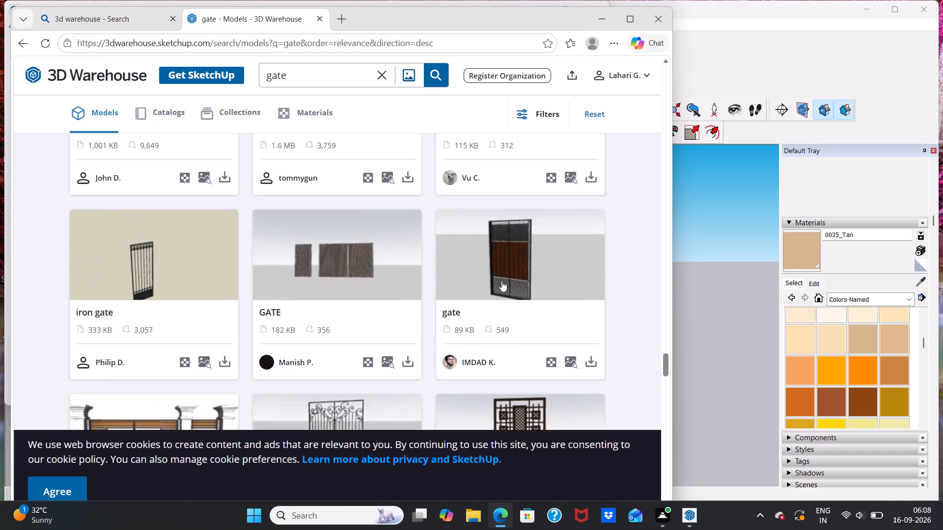
{"action": "scroll", "coordinate": [514, 279], "scroll_direction": "up", "scroll_amount": 8}
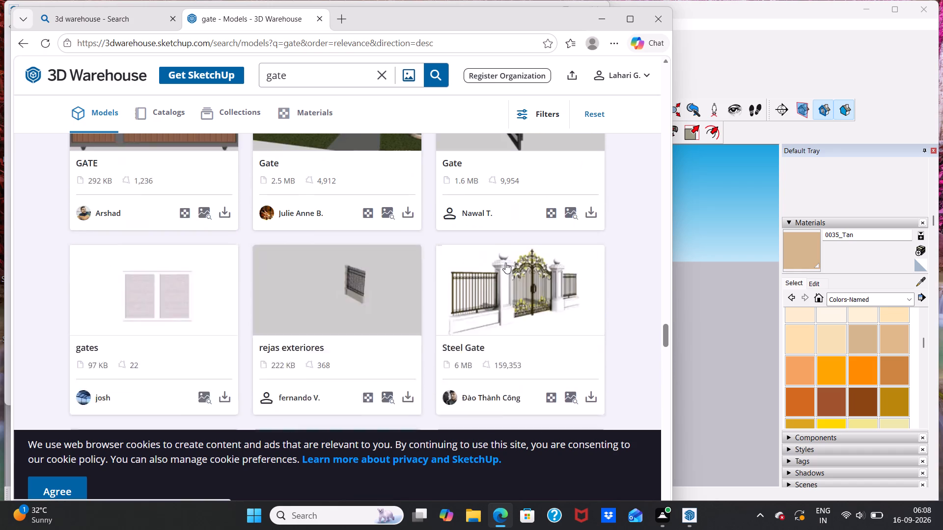
{"action": "scroll", "coordinate": [505, 263], "scroll_direction": "up", "scroll_amount": 4}
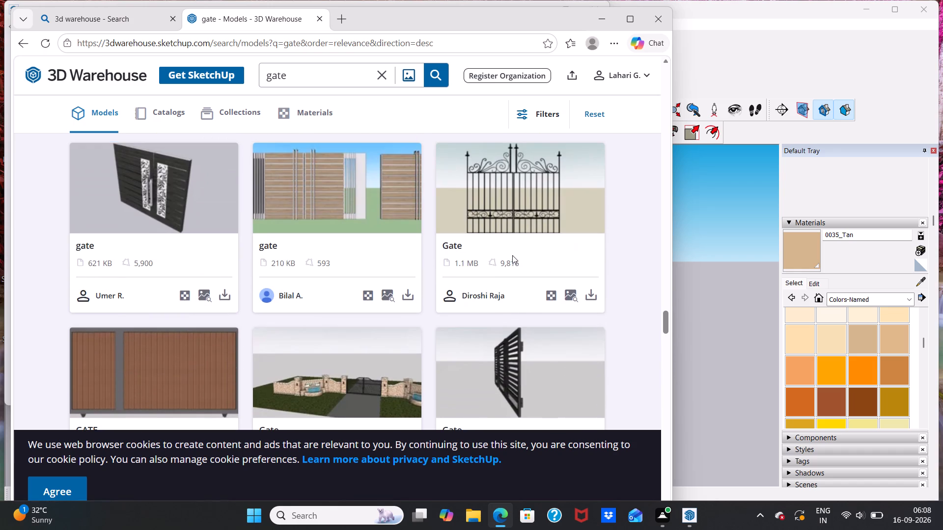
{"action": "left_click", "coordinate": [590, 286]}
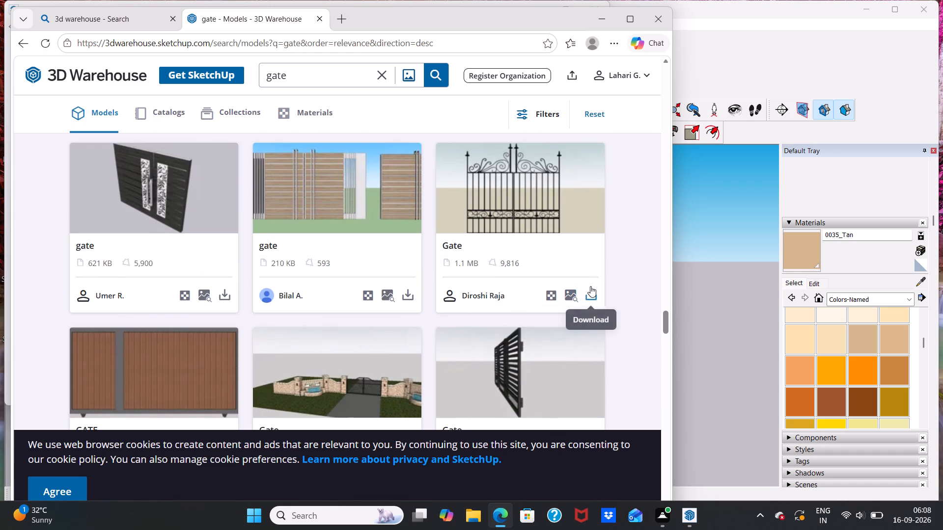
{"action": "left_click", "coordinate": [516, 320]}
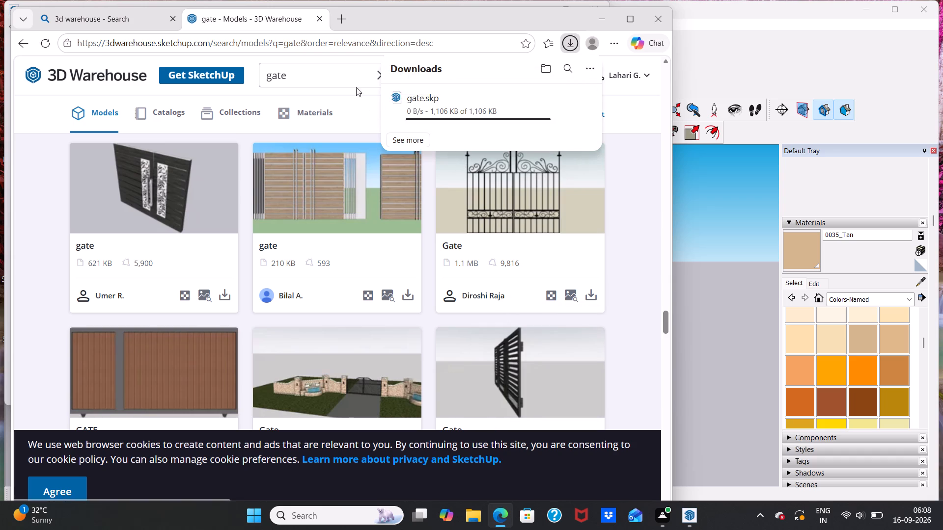
Replace the 3D Warehouse search term with "glass door" and run the model search.
{"action": "left_click", "coordinate": [339, 70]}
{"action": "key", "text": "BackSpace"}
{"action": "key", "text": "BackSpace"}
{"action": "key", "text": "BackSpace"}
{"action": "key", "text": "BackSpace"}
{"action": "key", "text": "BackSpace"}
{"action": "key", "text": "BackSpace"}
{"action": "key", "text": "BackSpace"}
{"action": "key", "text": "BackSpace"}
{"action": "key", "text": "BackSpace"}
{"action": "key", "text": "BackSpace"}
{"action": "key", "text": "BackSpace"}
{"action": "key", "text": "BackSpace"}
{"action": "key", "text": "BackSpace"}
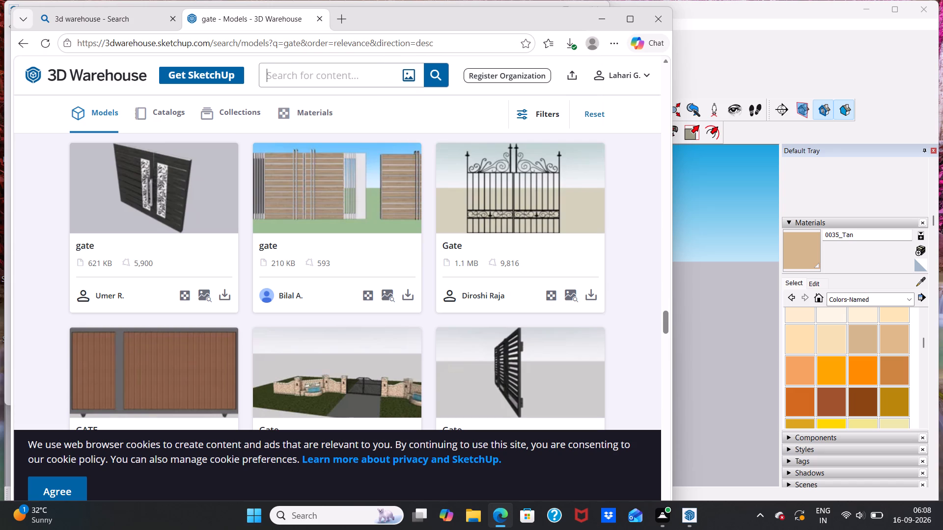
{"action": "type", "text": "glass"}
{"action": "key", "text": "space"}
{"action": "type", "text": "door"}
{"action": "left_click", "coordinate": [443, 69]}
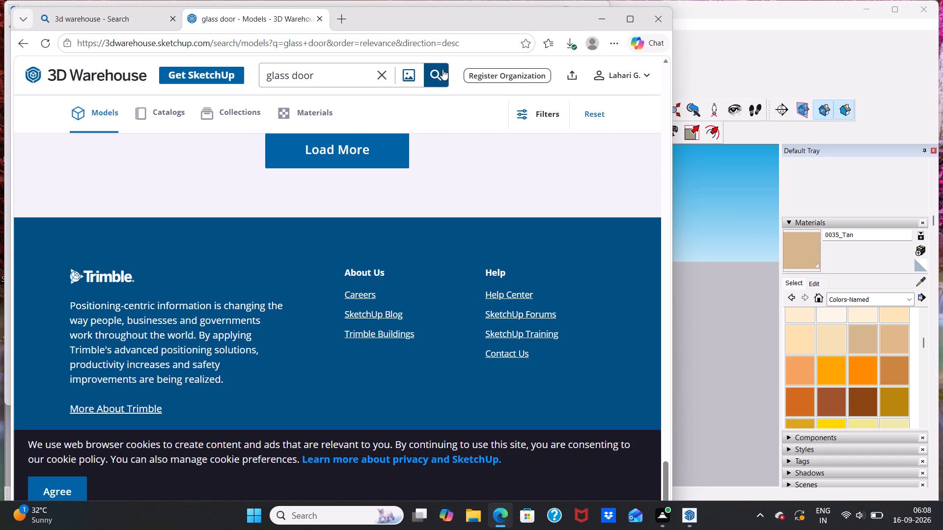
Find the dark-framed four-panel "door glass" model marked Dynamic (1.2 MB) in the results and download it as a SketchUp file.
{"action": "scroll", "coordinate": [480, 192], "scroll_direction": "up", "scroll_amount": 5}
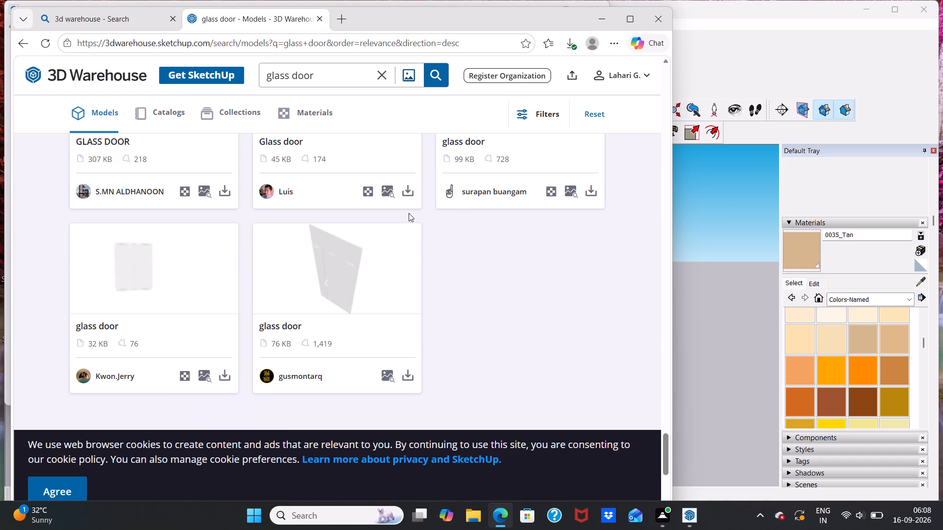
{"action": "scroll", "coordinate": [400, 210], "scroll_direction": "up", "scroll_amount": 6}
{"action": "scroll", "coordinate": [273, 218], "scroll_direction": "up", "scroll_amount": 4}
{"action": "scroll", "coordinate": [316, 209], "scroll_direction": "down", "scroll_amount": 2}
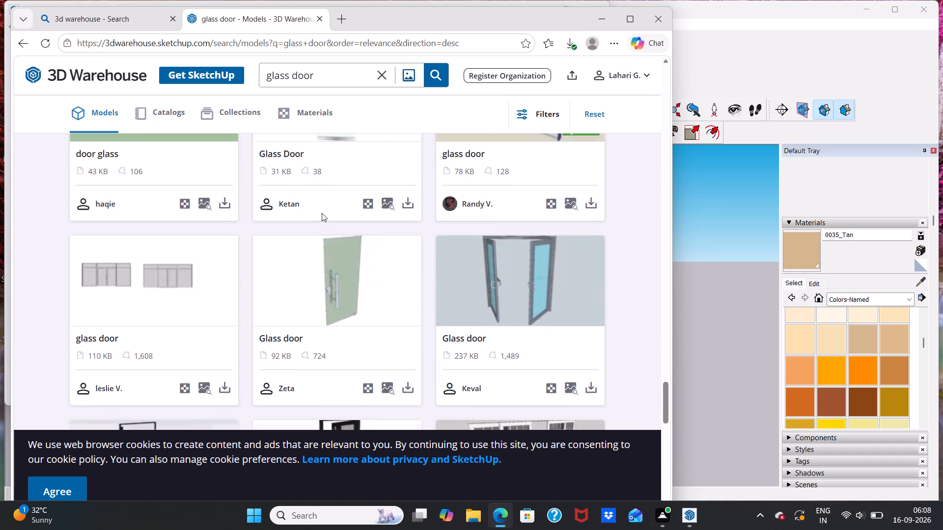
{"action": "scroll", "coordinate": [335, 234], "scroll_direction": "down", "scroll_amount": 2}
{"action": "scroll", "coordinate": [408, 340], "scroll_direction": "up", "scroll_amount": 2}
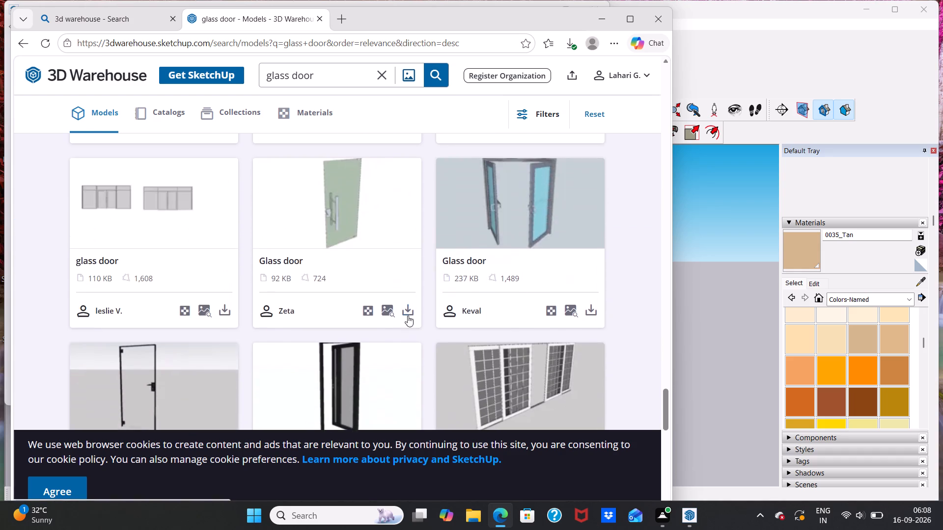
{"action": "scroll", "coordinate": [413, 299], "scroll_direction": "up", "scroll_amount": 6}
{"action": "scroll", "coordinate": [322, 244], "scroll_direction": "up", "scroll_amount": 4}
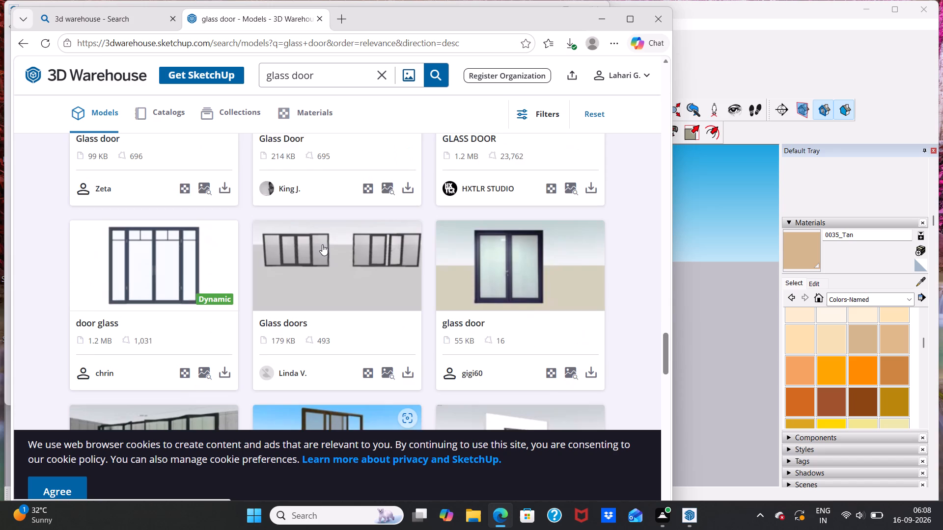
{"action": "scroll", "coordinate": [322, 244], "scroll_direction": "down", "scroll_amount": 1}
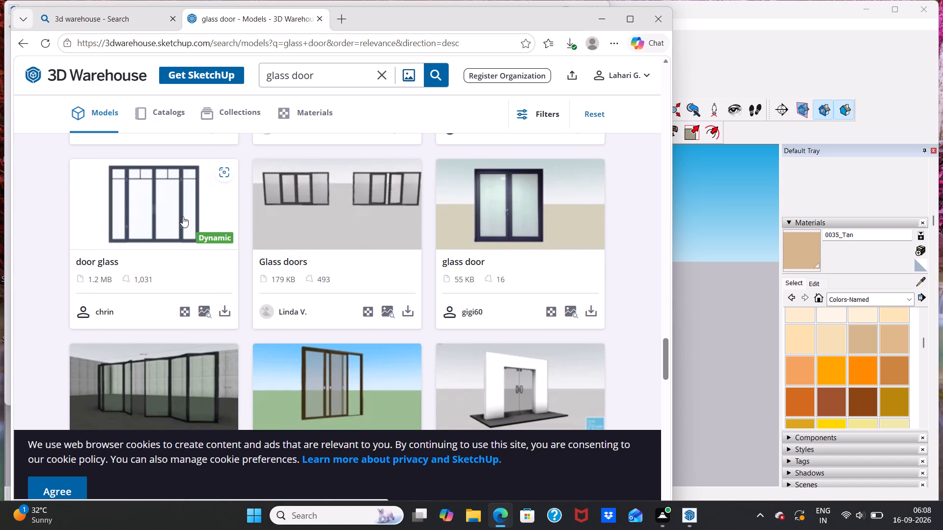
{"action": "left_click", "coordinate": [224, 310]}
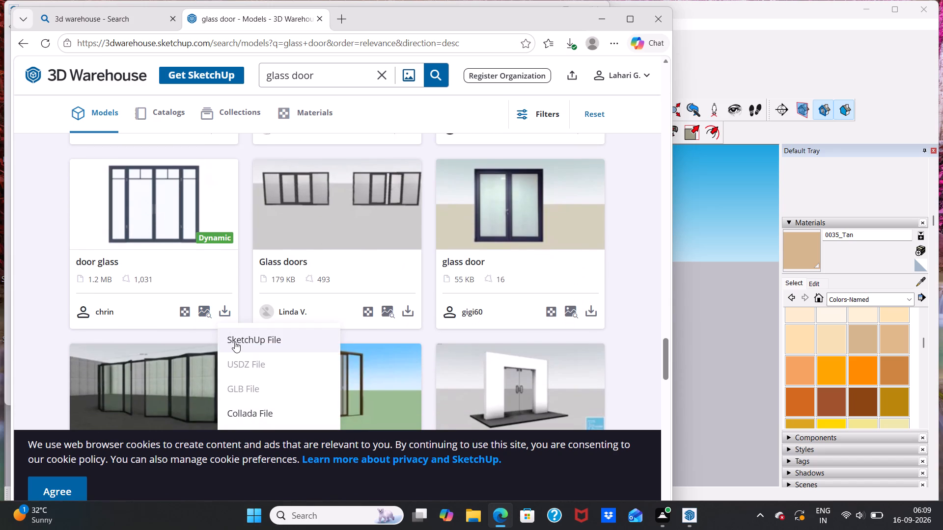
{"action": "left_click", "coordinate": [235, 342]}
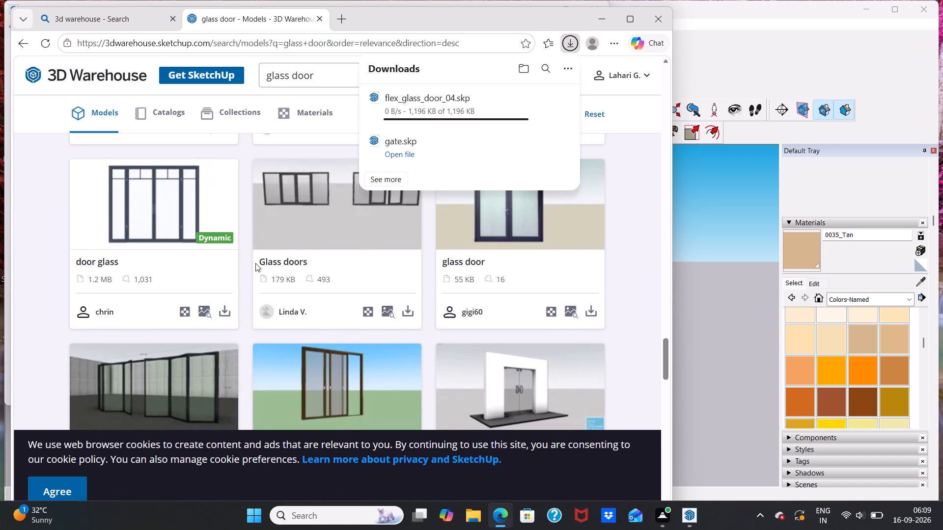
Look back up through the "glass door" results to compare door designs suitable for the house.
{"action": "scroll", "coordinate": [269, 268], "scroll_direction": "down", "scroll_amount": 2}
{"action": "scroll", "coordinate": [278, 275], "scroll_direction": "up", "scroll_amount": 3}
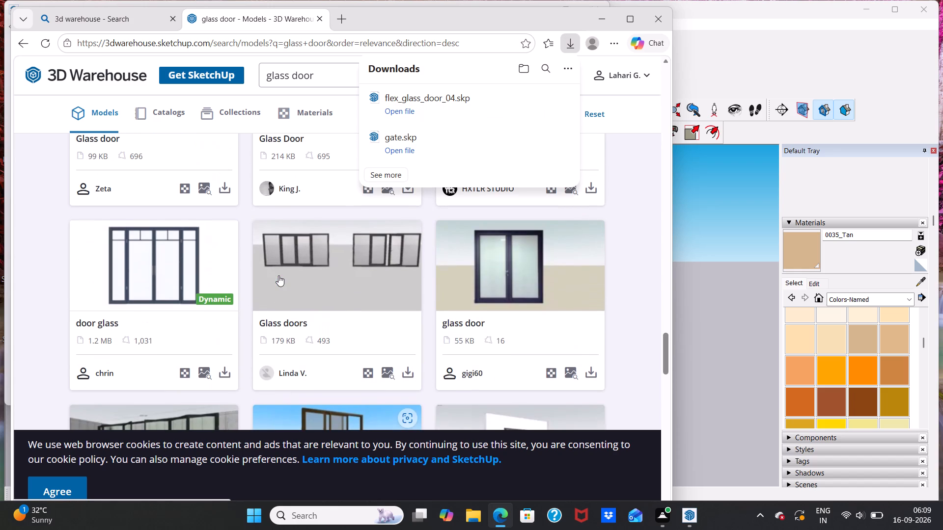
{"action": "scroll", "coordinate": [287, 291], "scroll_direction": "down", "scroll_amount": 2}
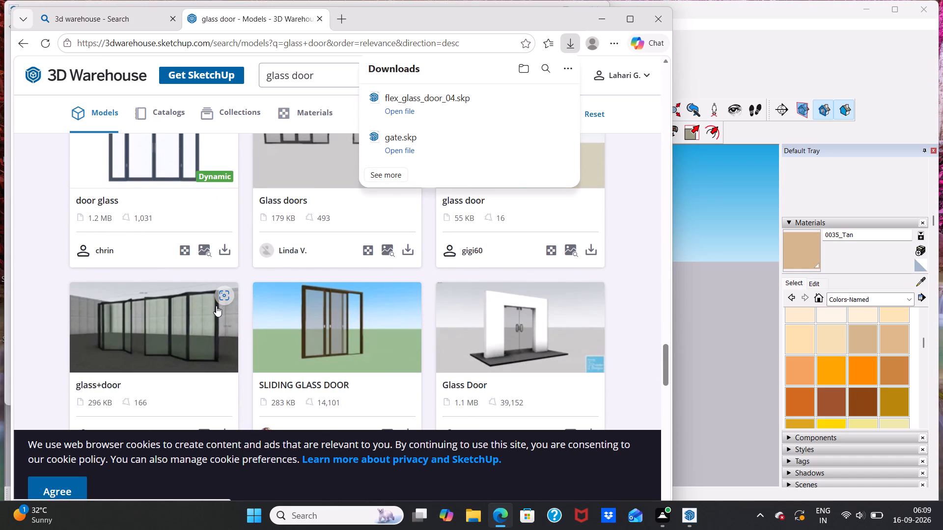
{"action": "scroll", "coordinate": [227, 296], "scroll_direction": "down", "scroll_amount": 4}
{"action": "scroll", "coordinate": [251, 262], "scroll_direction": "up", "scroll_amount": 5}
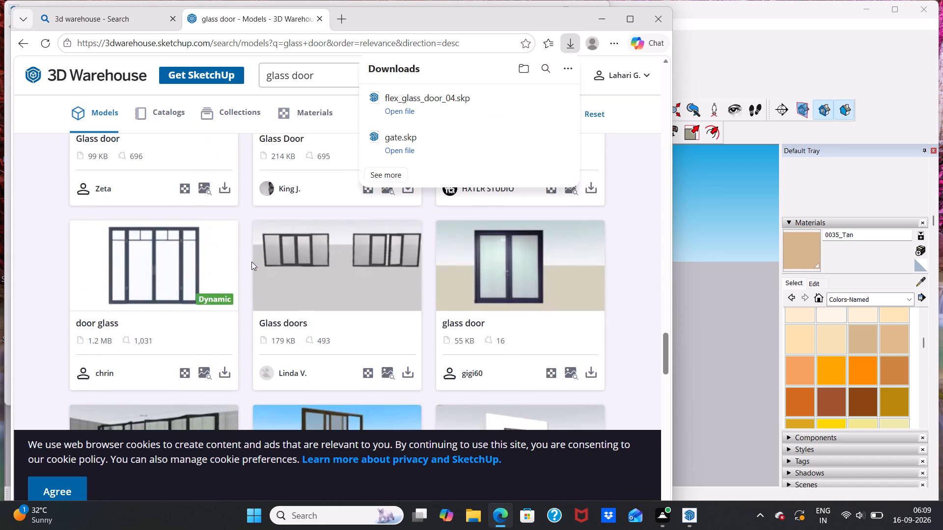
{"action": "scroll", "coordinate": [252, 261], "scroll_direction": "down", "scroll_amount": 2}
{"action": "scroll", "coordinate": [393, 292], "scroll_direction": "down", "scroll_amount": 1}
{"action": "scroll", "coordinate": [421, 300], "scroll_direction": "up", "scroll_amount": 6}
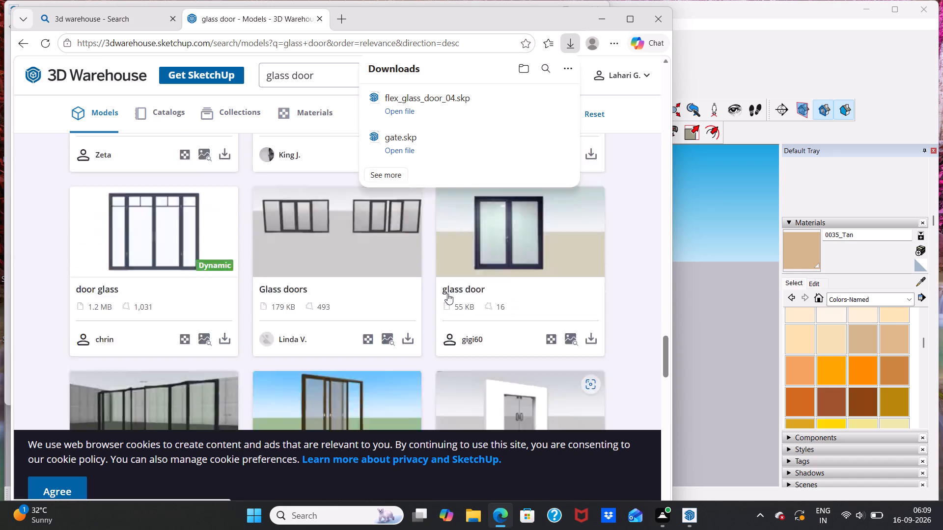
{"action": "scroll", "coordinate": [447, 293], "scroll_direction": "up", "scroll_amount": 1}
{"action": "scroll", "coordinate": [340, 282], "scroll_direction": "up", "scroll_amount": 8}
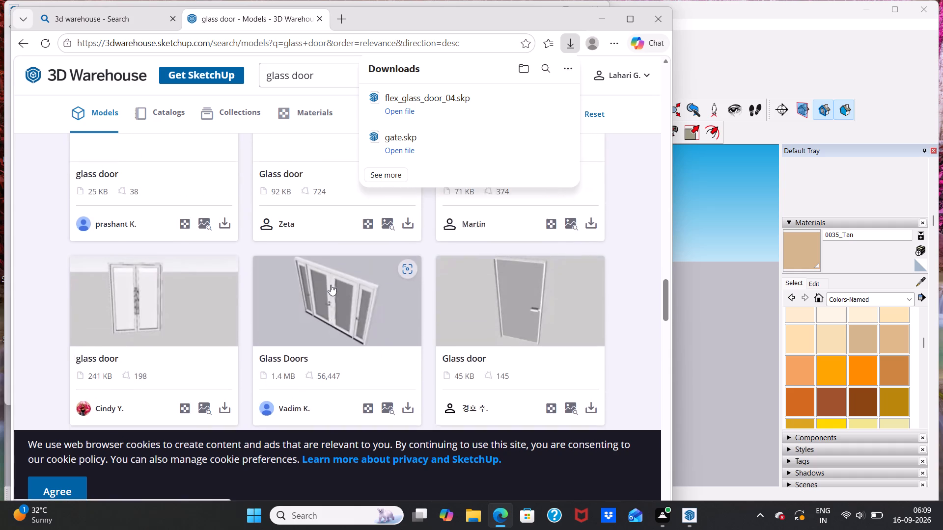
{"action": "scroll", "coordinate": [331, 285], "scroll_direction": "up", "scroll_amount": 4}
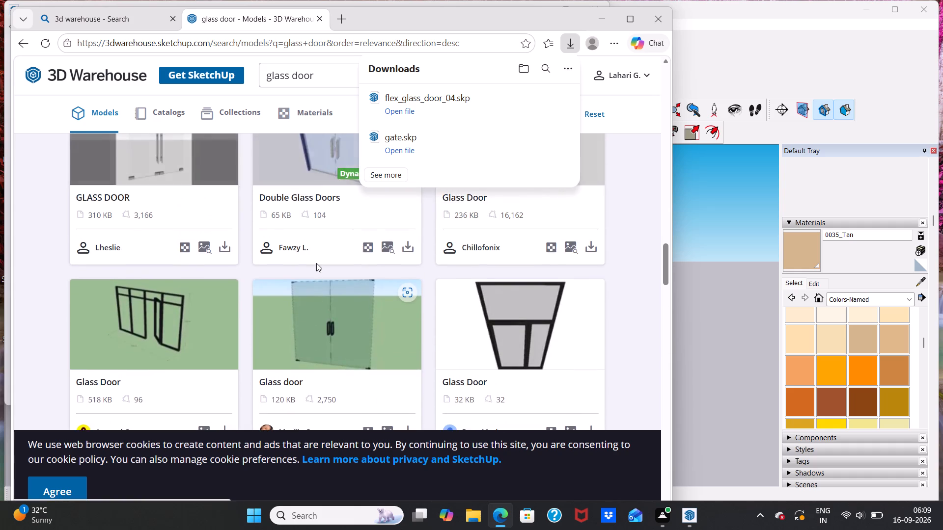
{"action": "scroll", "coordinate": [316, 263], "scroll_direction": "up", "scroll_amount": 5}
{"action": "scroll", "coordinate": [351, 276], "scroll_direction": "down", "scroll_amount": 4}
{"action": "scroll", "coordinate": [387, 287], "scroll_direction": "up", "scroll_amount": 9}
{"action": "scroll", "coordinate": [324, 281], "scroll_direction": "up", "scroll_amount": 2}
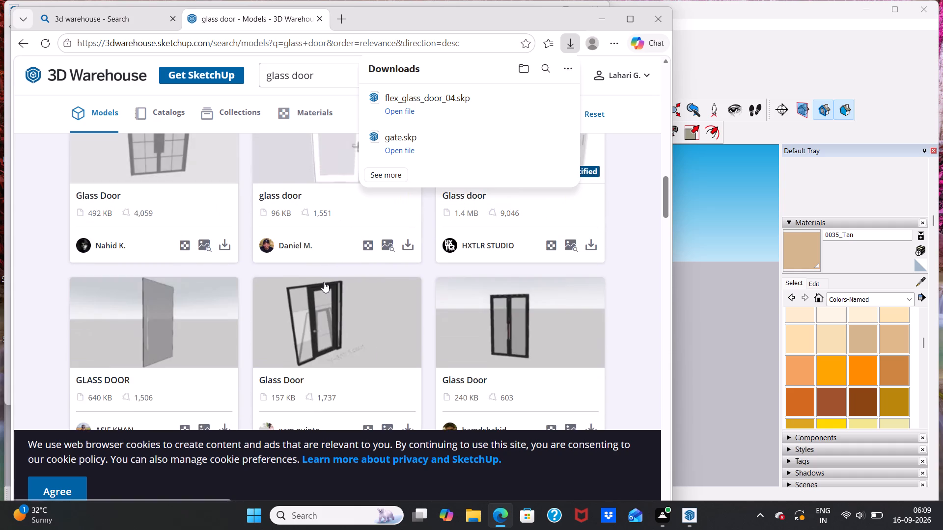
{"action": "scroll", "coordinate": [324, 282], "scroll_direction": "down", "scroll_amount": 1}
{"action": "scroll", "coordinate": [324, 282], "scroll_direction": "up", "scroll_amount": 8}
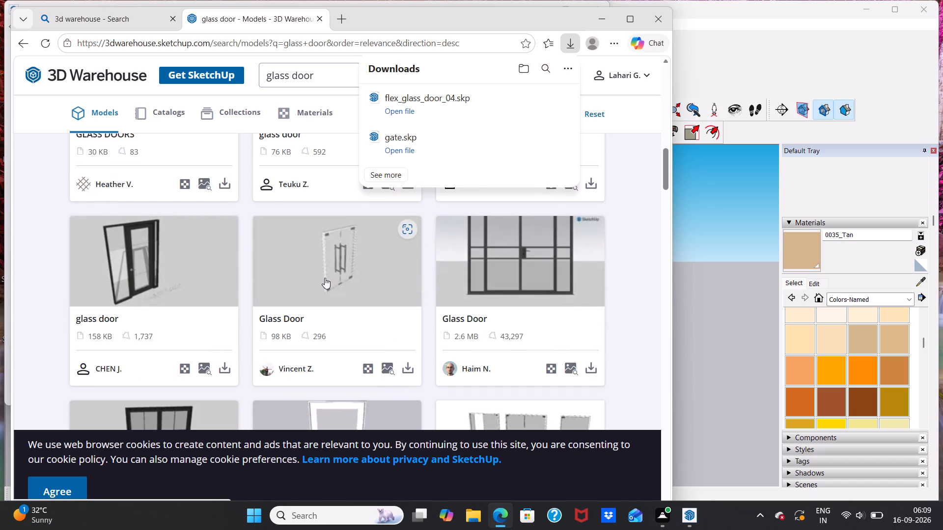
{"action": "scroll", "coordinate": [325, 278], "scroll_direction": "up", "scroll_amount": 3}
{"action": "scroll", "coordinate": [222, 252], "scroll_direction": "up", "scroll_amount": 1}
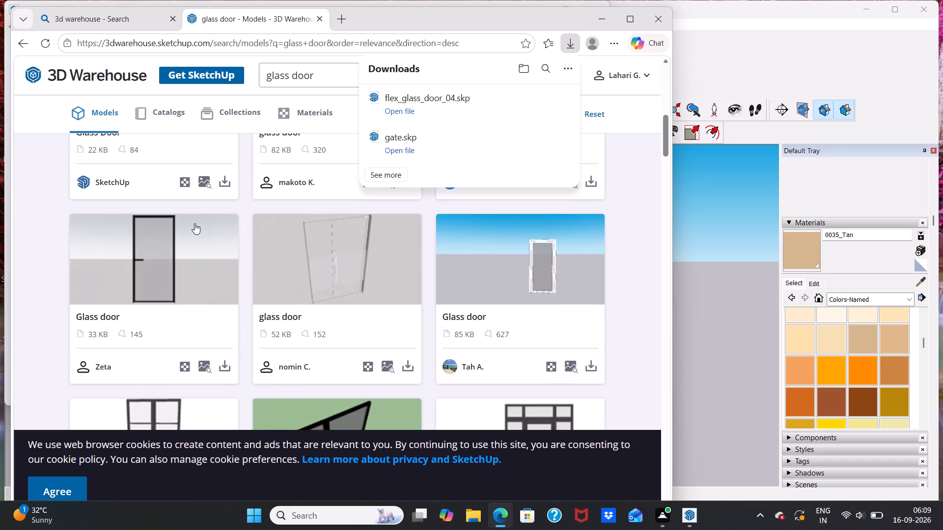
{"action": "scroll", "coordinate": [188, 230], "scroll_direction": "up", "scroll_amount": 2}
{"action": "scroll", "coordinate": [197, 248], "scroll_direction": "down", "scroll_amount": 1}
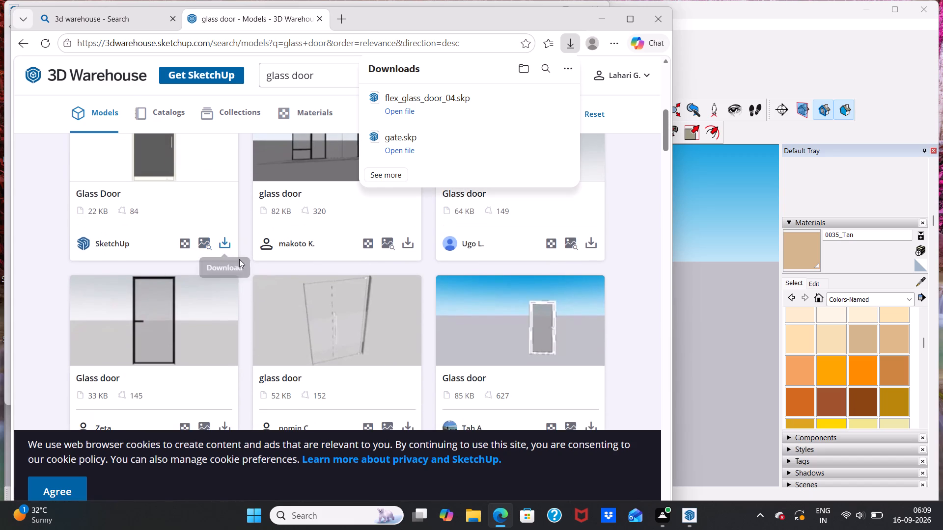
{"action": "scroll", "coordinate": [313, 278], "scroll_direction": "up", "scroll_amount": 1}
{"action": "scroll", "coordinate": [488, 272], "scroll_direction": "up", "scroll_amount": 5}
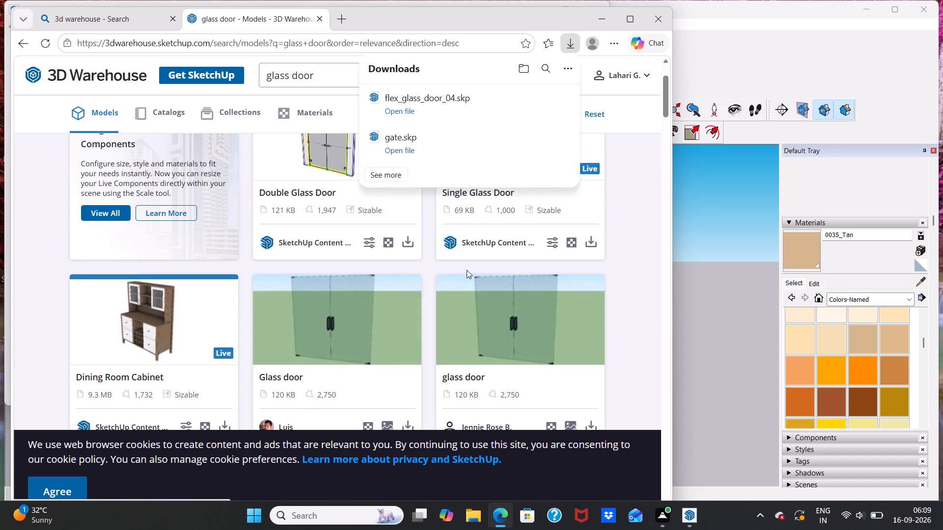
Download the black-framed single-panel "Glass door" model (33 KB) as a SketchUp file.
{"action": "scroll", "coordinate": [271, 284], "scroll_direction": "down", "scroll_amount": 5}
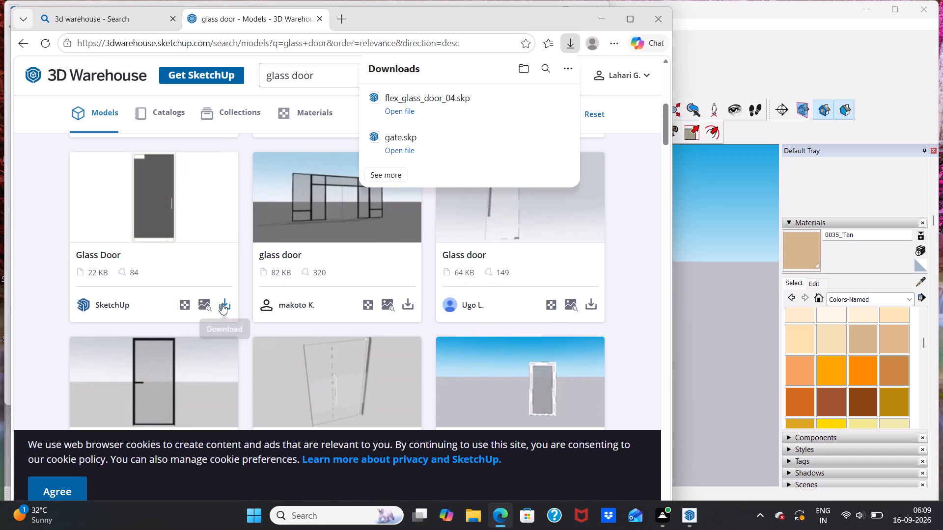
{"action": "scroll", "coordinate": [181, 335], "scroll_direction": "down", "scroll_amount": 3}
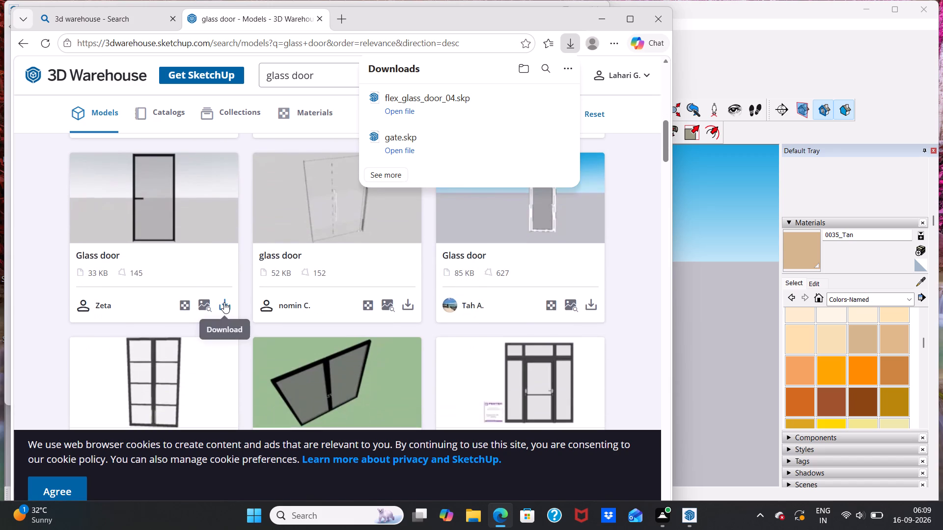
{"action": "left_click", "coordinate": [224, 302]}
{"action": "left_click", "coordinate": [250, 334]}
Find the wooden multi-pane "GLASS DOOR" model (307 KB) further down the results and download it as a SketchUp file.
{"action": "scroll", "coordinate": [250, 334], "scroll_direction": "down", "scroll_amount": 2}
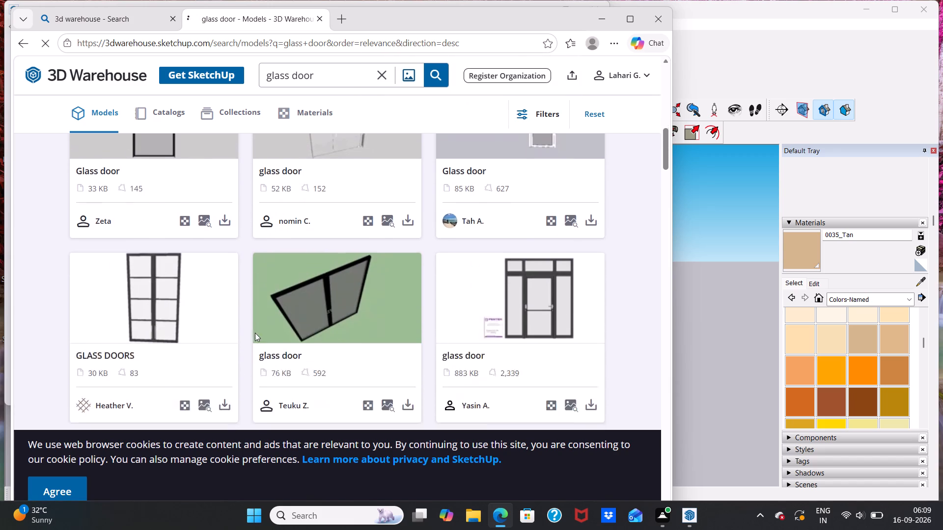
{"action": "scroll", "coordinate": [321, 303], "scroll_direction": "down", "scroll_amount": 5}
{"action": "scroll", "coordinate": [270, 299], "scroll_direction": "down", "scroll_amount": 5}
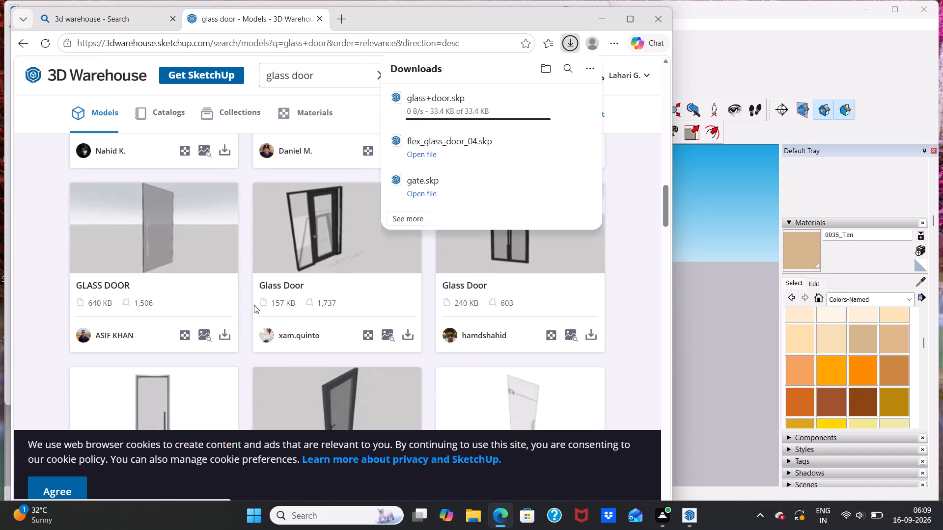
{"action": "scroll", "coordinate": [254, 305], "scroll_direction": "down", "scroll_amount": 20}
{"action": "scroll", "coordinate": [254, 305], "scroll_direction": "down", "scroll_amount": 2}
{"action": "scroll", "coordinate": [303, 309], "scroll_direction": "down", "scroll_amount": 2}
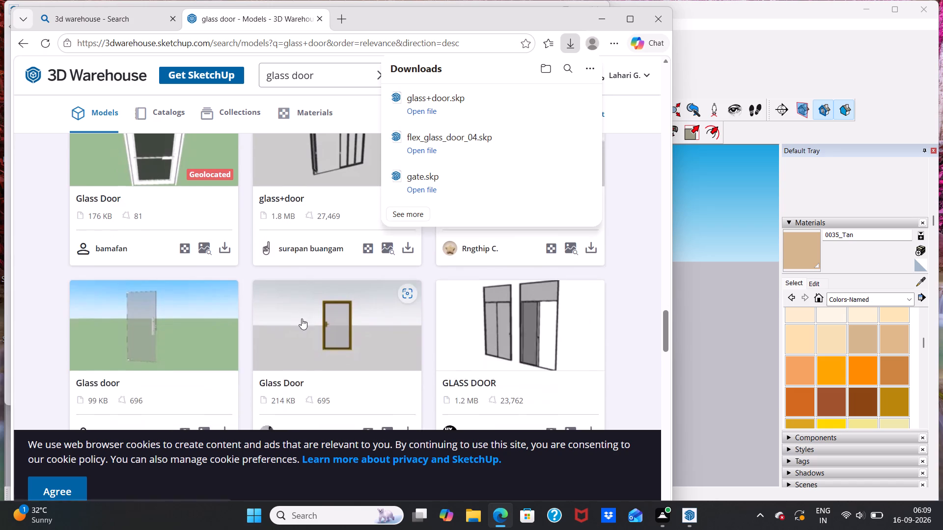
{"action": "scroll", "coordinate": [302, 318], "scroll_direction": "down", "scroll_amount": 14}
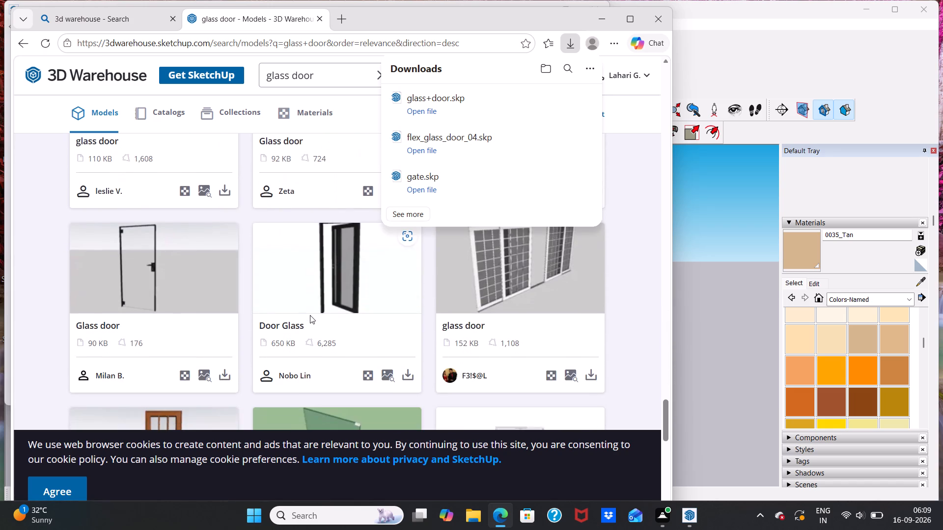
{"action": "scroll", "coordinate": [309, 315], "scroll_direction": "down", "scroll_amount": 5}
{"action": "scroll", "coordinate": [257, 318], "scroll_direction": "up", "scroll_amount": 1}
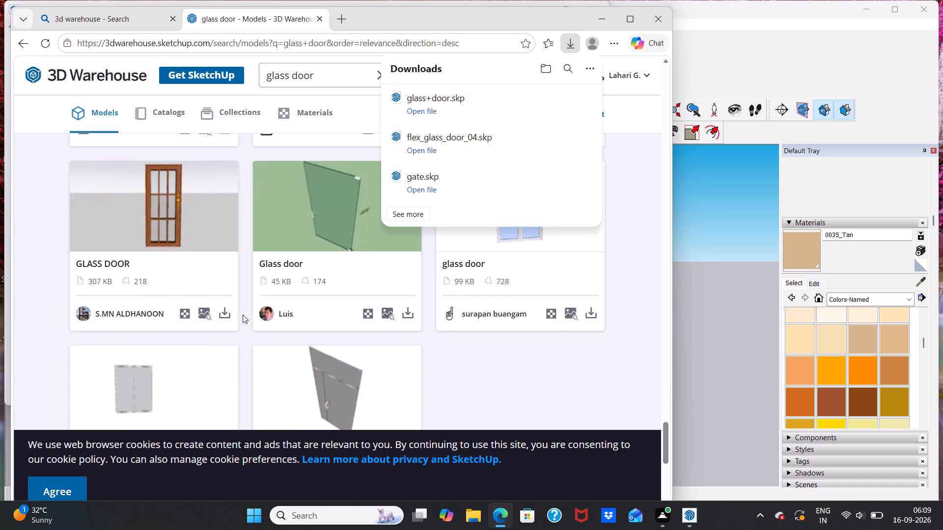
{"action": "left_click", "coordinate": [221, 309]}
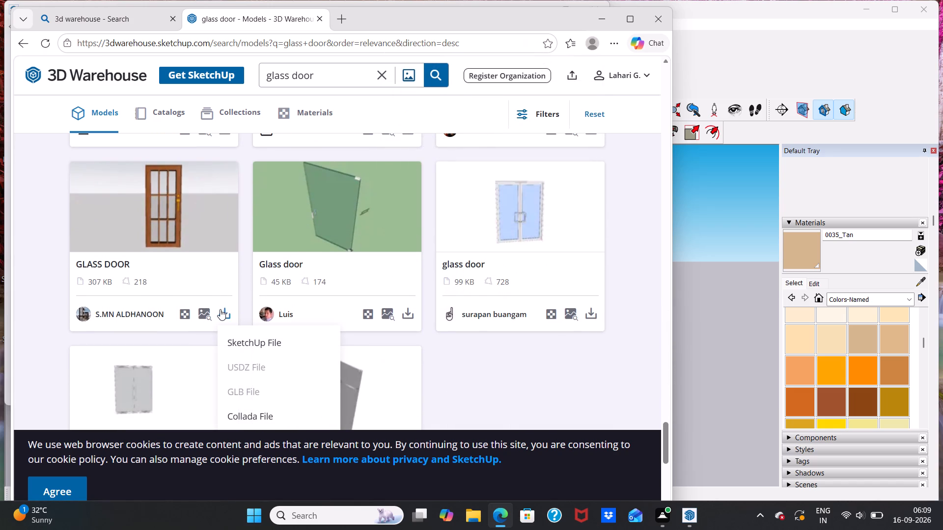
{"action": "left_click", "coordinate": [240, 344]}
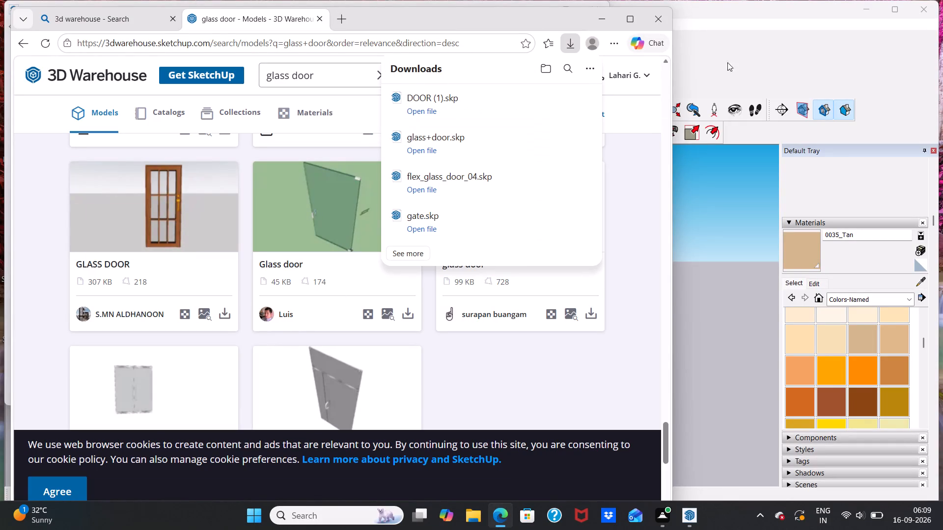
Close the browser and the 3D Warehouse window to return to the house model in SketchUp.
{"action": "left_click", "coordinate": [662, 22]}
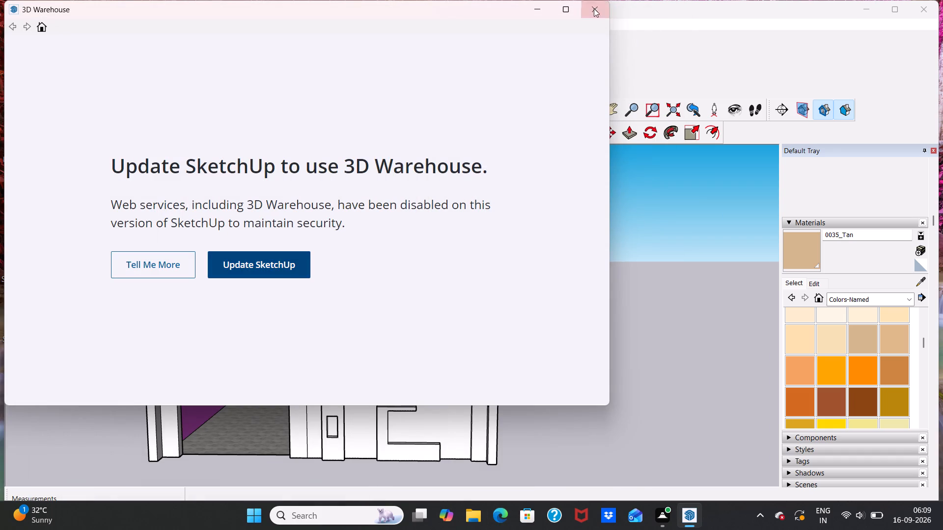
{"action": "left_click", "coordinate": [594, 8]}
Import DOOR (1) from Downloads and place it at floor level on the upper floor's pink back wall, beside the window opening.
{"action": "left_click", "coordinate": [18, 24]}
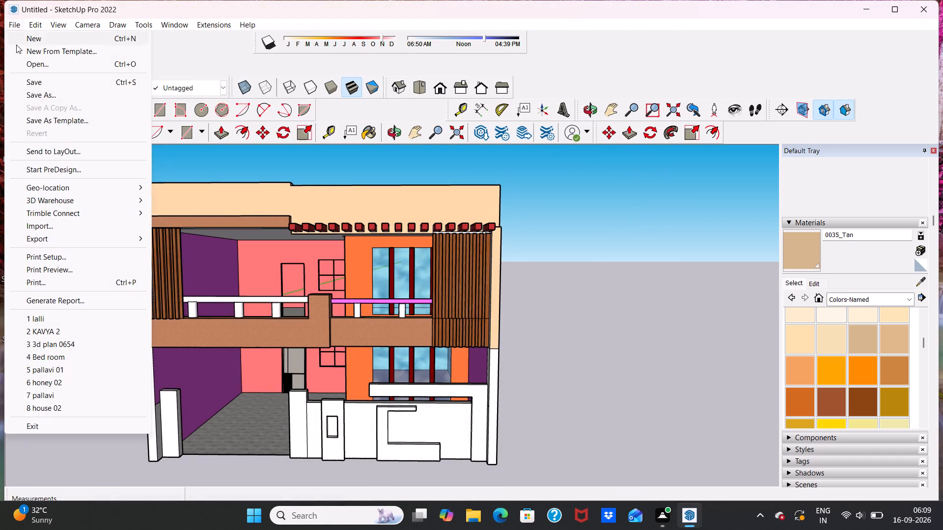
{"action": "left_click", "coordinate": [46, 225]}
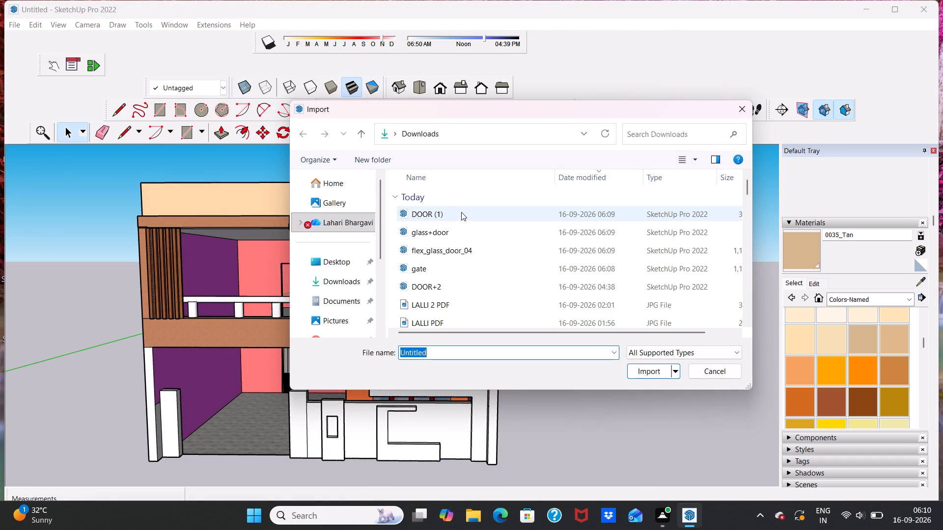
{"action": "left_click", "coordinate": [441, 214]}
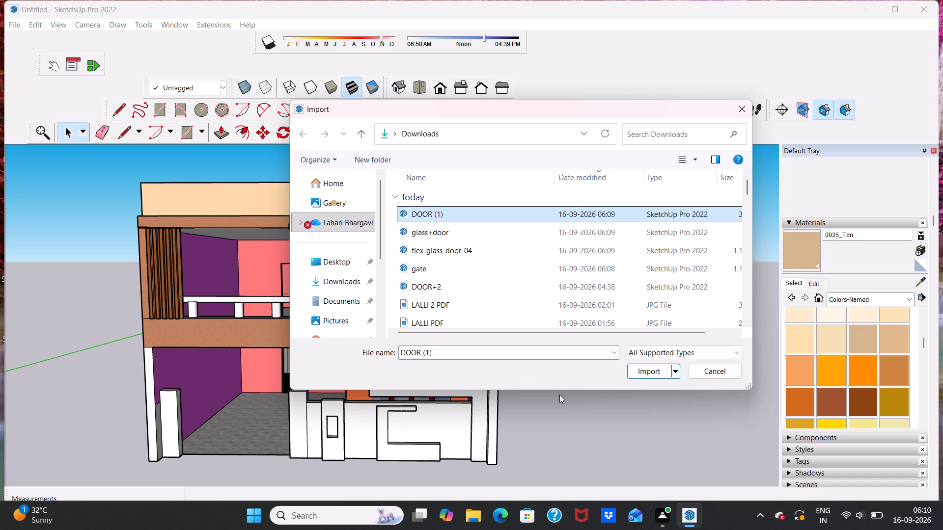
{"action": "left_click", "coordinate": [642, 369]}
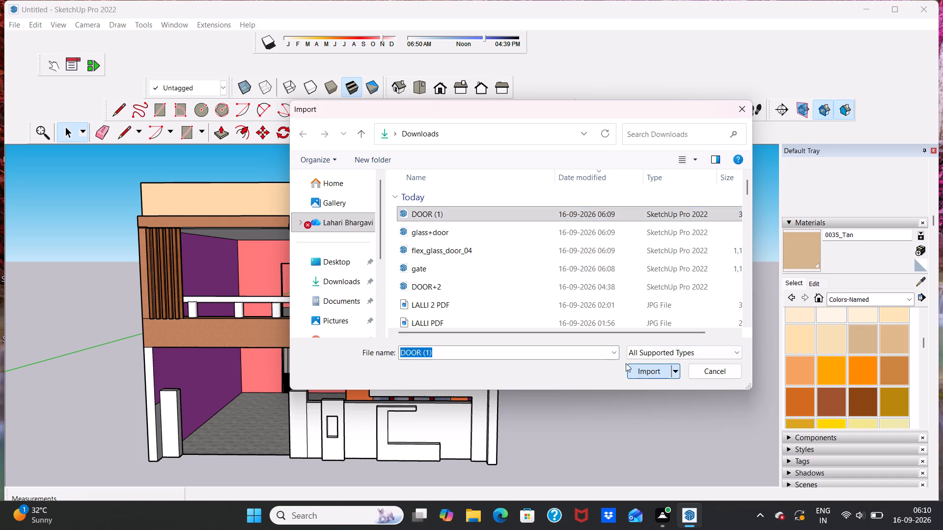
{"action": "scroll", "coordinate": [272, 299], "scroll_direction": "up", "scroll_amount": 5}
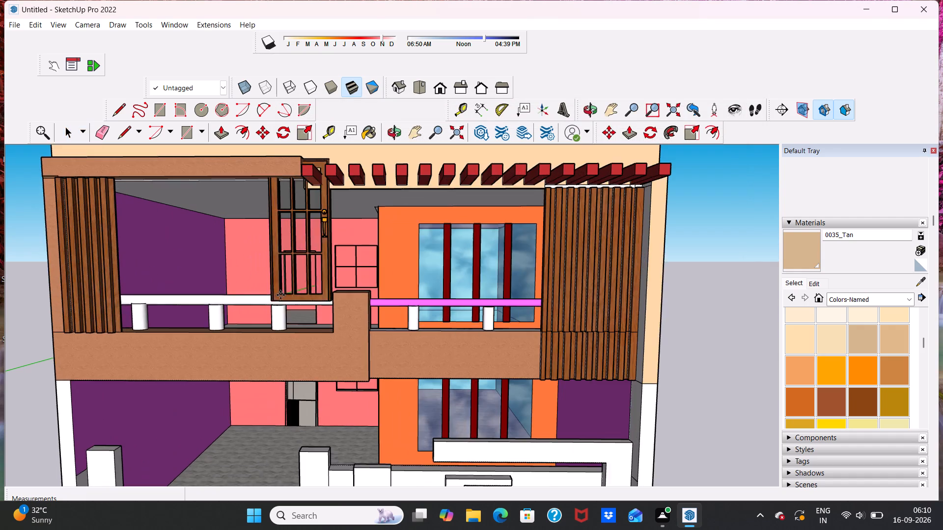
{"action": "scroll", "coordinate": [293, 283], "scroll_direction": "up", "scroll_amount": 9}
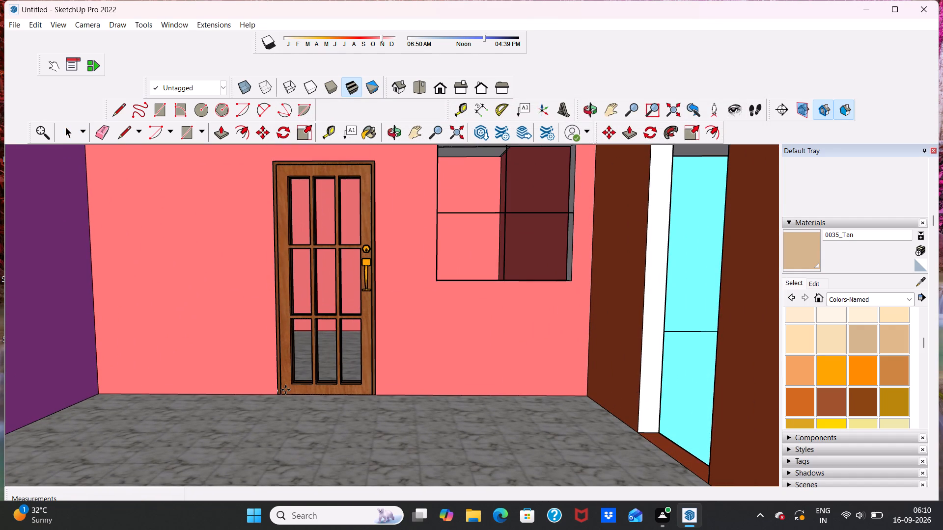
{"action": "left_click", "coordinate": [284, 391]}
Examine the placed wooden door from the front and against the whole facade, clear its selection and view it up close.
{"action": "scroll", "coordinate": [345, 373], "scroll_direction": "up", "scroll_amount": 2}
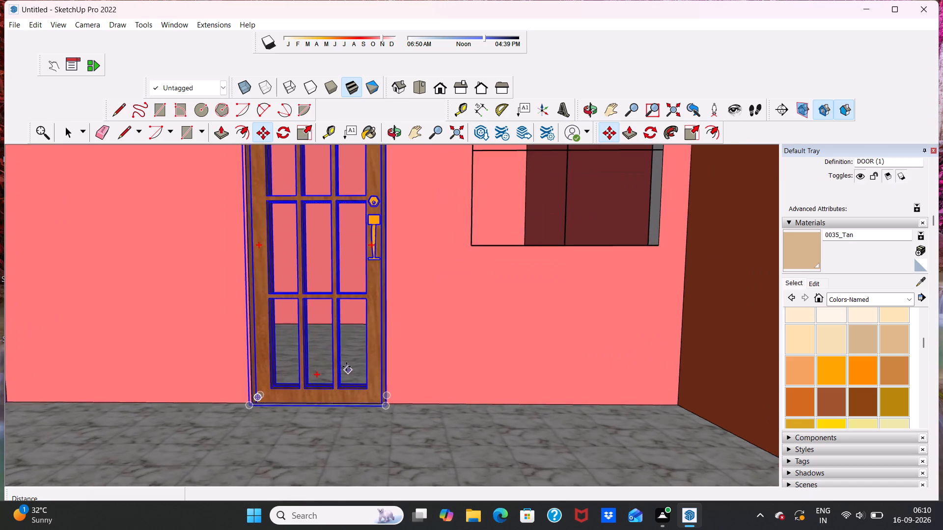
{"action": "scroll", "coordinate": [346, 367], "scroll_direction": "up", "scroll_amount": 2}
{"action": "middle_click_drag", "start_coordinate": [338, 362], "coordinate": [330, 444]}
{"action": "scroll", "coordinate": [338, 380], "scroll_direction": "down", "scroll_amount": 5}
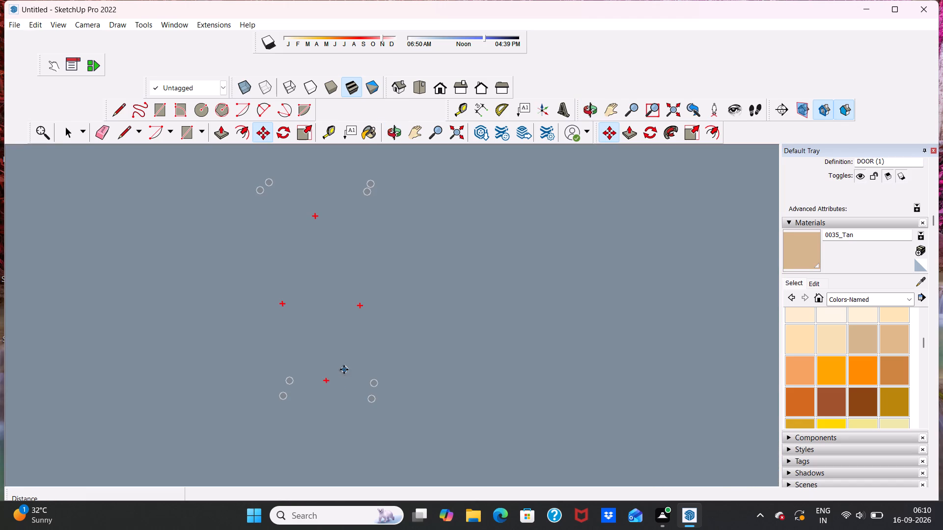
{"action": "left_click", "coordinate": [436, 86]}
{"action": "scroll", "coordinate": [375, 251], "scroll_direction": "down", "scroll_amount": 2}
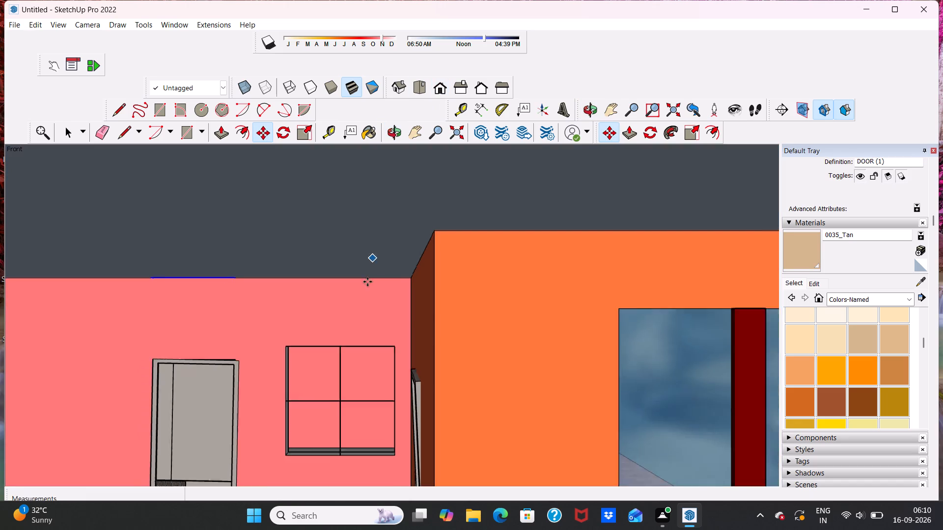
{"action": "scroll", "coordinate": [367, 282], "scroll_direction": "down", "scroll_amount": 3}
{"action": "scroll", "coordinate": [309, 313], "scroll_direction": "down", "scroll_amount": 5}
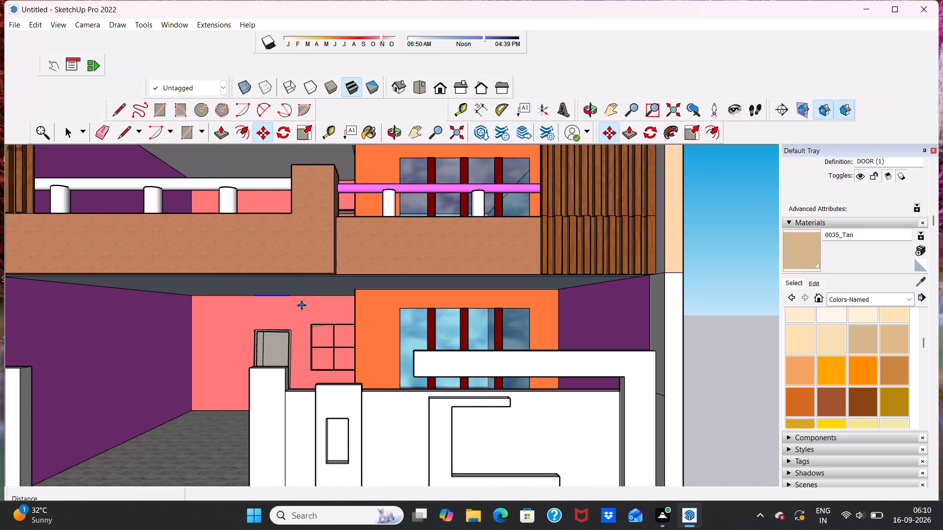
{"action": "middle_click_drag", "start_coordinate": [302, 305], "coordinate": [319, 374]}
{"action": "scroll", "coordinate": [177, 264], "scroll_direction": "up", "scroll_amount": 1}
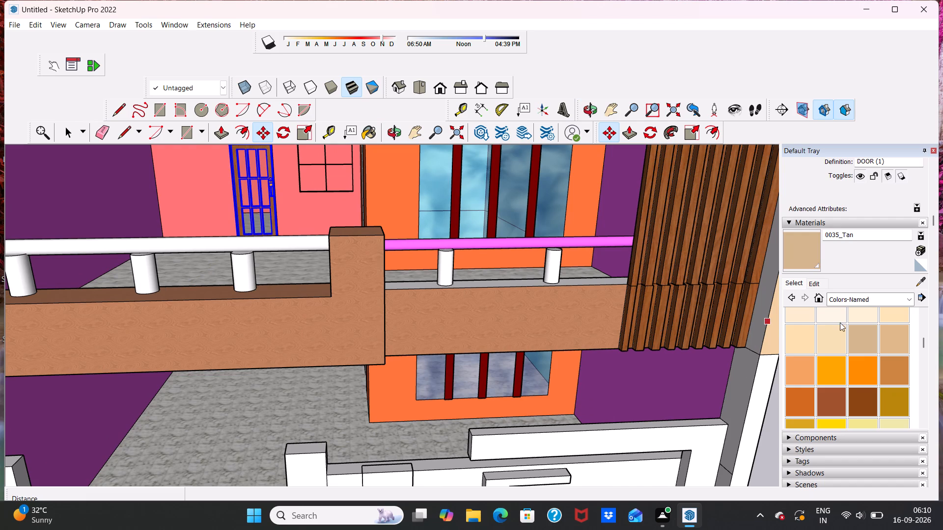
{"action": "scroll", "coordinate": [737, 300], "scroll_direction": "down", "scroll_amount": 9}
{"action": "triple_click", "coordinate": [187, 322]}
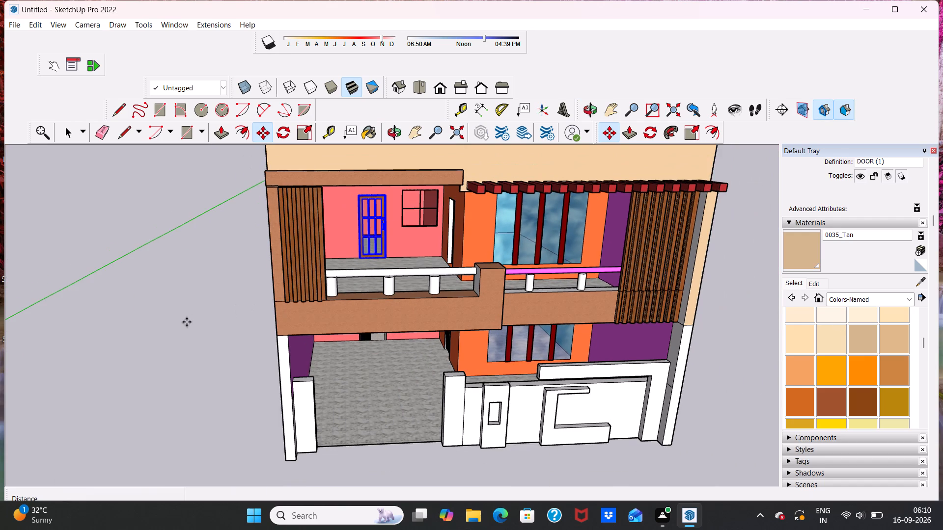
{"action": "left_click_drag", "start_coordinate": [161, 338], "coordinate": [159, 331]}
{"action": "key", "text": "space"}
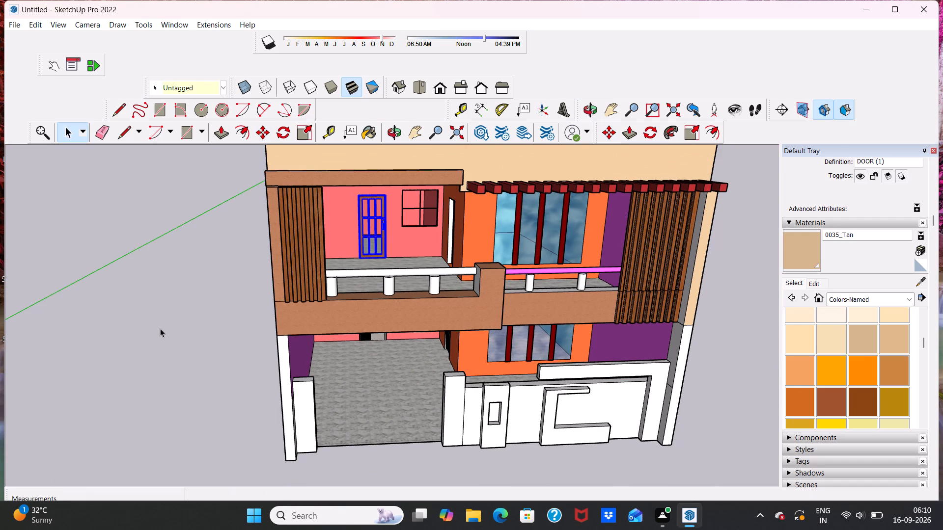
{"action": "left_click", "coordinate": [160, 328]}
{"action": "key", "text": "space"}
{"action": "scroll", "coordinate": [366, 228], "scroll_direction": "up", "scroll_amount": 15}
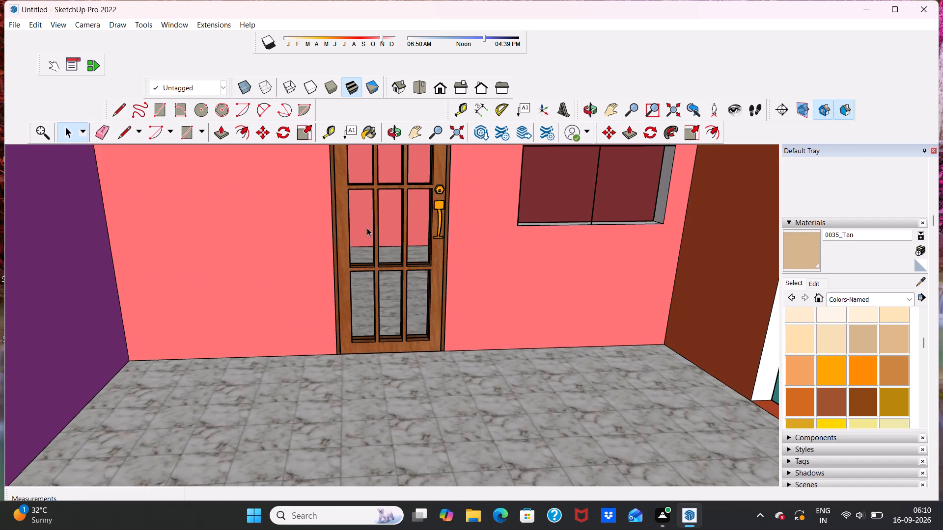
Examine the pink back wall's wooden door and the upper floor from the front, then view the orange side wall's doorway up close.
{"action": "middle_click_drag", "start_coordinate": [367, 228], "coordinate": [368, 316]}
{"action": "scroll", "coordinate": [366, 307], "scroll_direction": "up", "scroll_amount": 1}
{"action": "scroll", "coordinate": [367, 281], "scroll_direction": "down", "scroll_amount": 4}
{"action": "scroll", "coordinate": [445, 111], "scroll_direction": "up", "scroll_amount": 1}
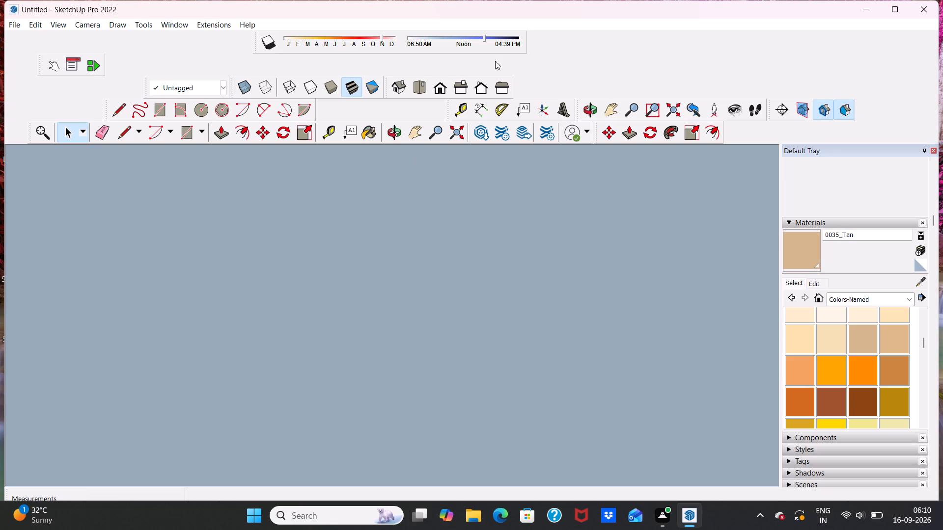
{"action": "left_click", "coordinate": [437, 89]}
{"action": "scroll", "coordinate": [399, 242], "scroll_direction": "down", "scroll_amount": 3}
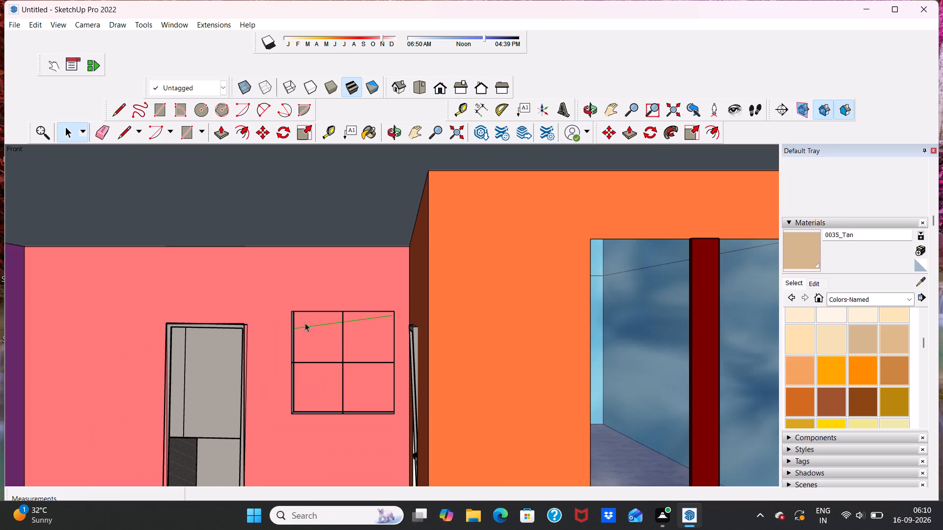
{"action": "scroll", "coordinate": [240, 337], "scroll_direction": "up", "scroll_amount": 1}
{"action": "scroll", "coordinate": [256, 324], "scroll_direction": "down", "scroll_amount": 4}
{"action": "middle_click", "coordinate": [297, 303]}
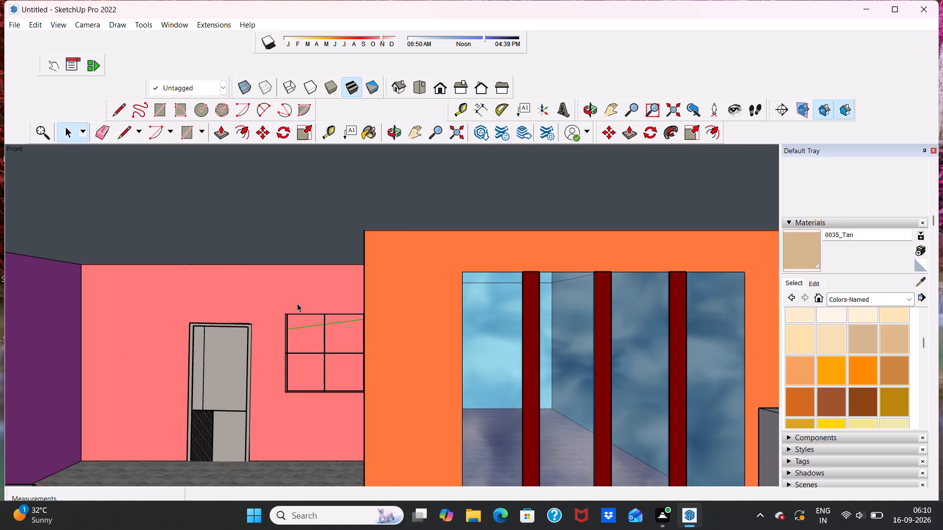
{"action": "scroll", "coordinate": [297, 303], "scroll_direction": "down", "scroll_amount": 4}
{"action": "middle_click_drag", "start_coordinate": [298, 307], "coordinate": [286, 377]}
{"action": "scroll", "coordinate": [280, 346], "scroll_direction": "down", "scroll_amount": 5}
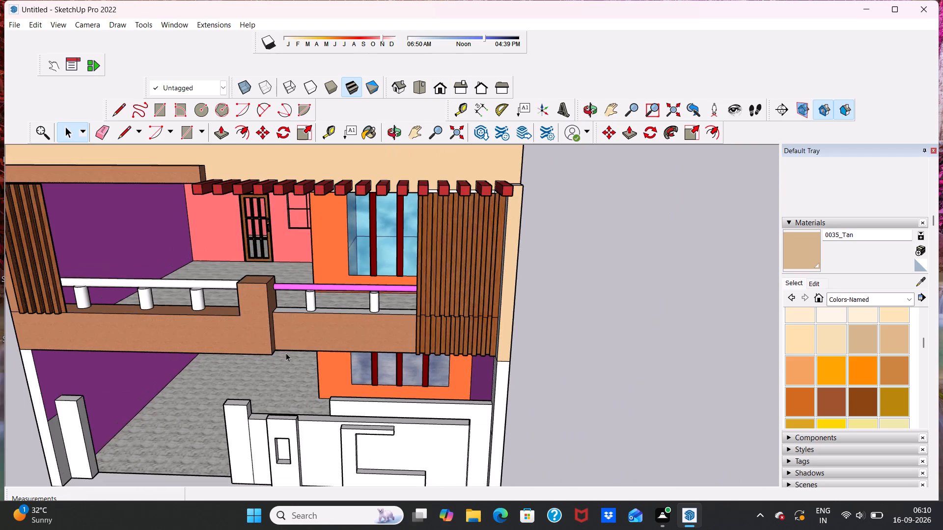
{"action": "scroll", "coordinate": [254, 215], "scroll_direction": "up", "scroll_amount": 5}
{"action": "middle_click_drag", "start_coordinate": [244, 241], "coordinate": [332, 247]}
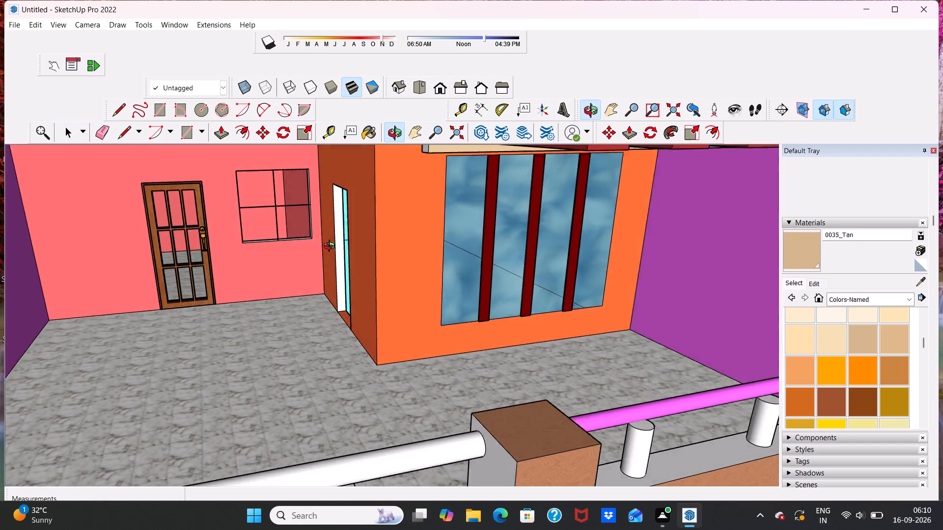
{"action": "middle_click_drag", "start_coordinate": [332, 247], "coordinate": [366, 252]}
{"action": "scroll", "coordinate": [321, 258], "scroll_direction": "up", "scroll_amount": 3}
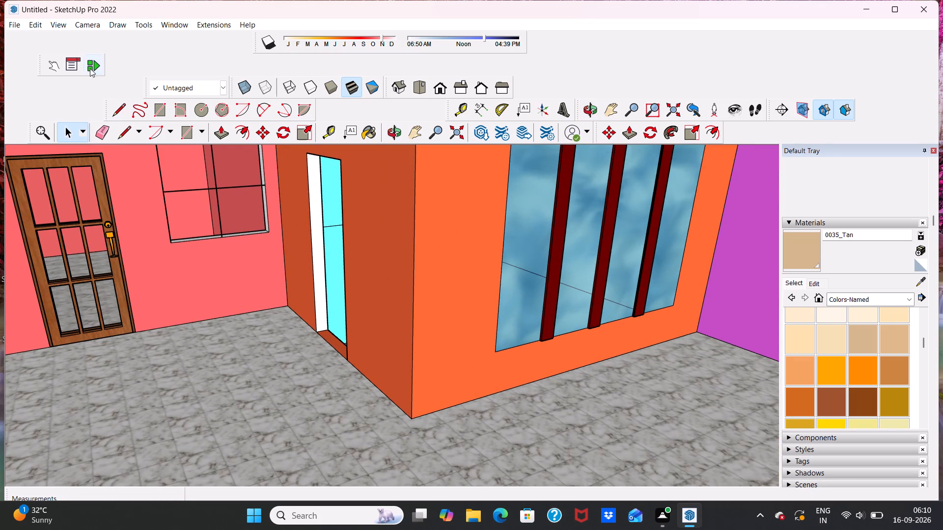
Import DOOR (1) from Downloads and place it on the upper floor, in front of the pink wall near the side doorway.
{"action": "left_click", "coordinate": [13, 26]}
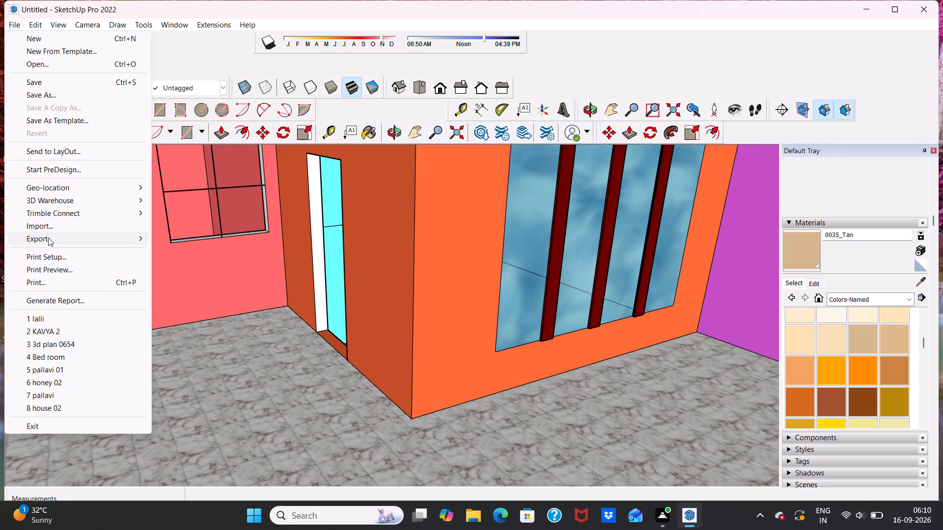
{"action": "left_click", "coordinate": [50, 229]}
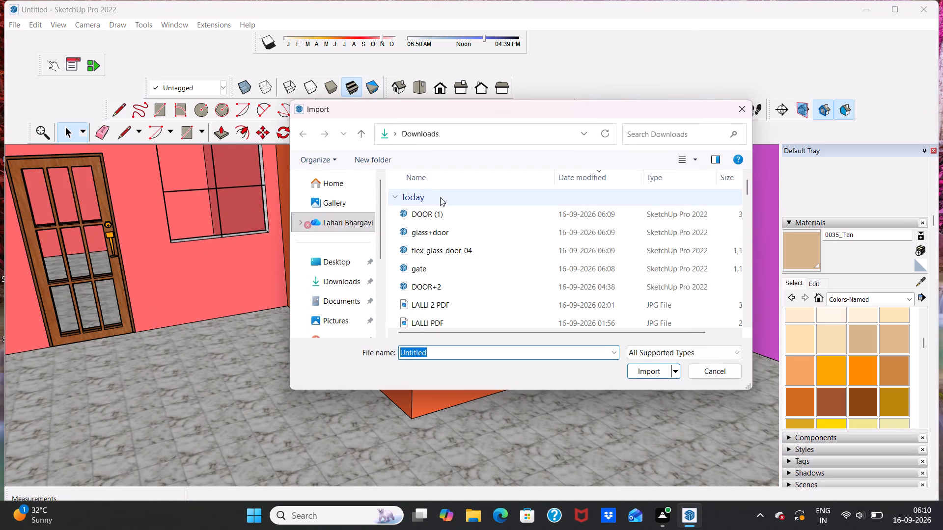
{"action": "left_click", "coordinate": [435, 212]}
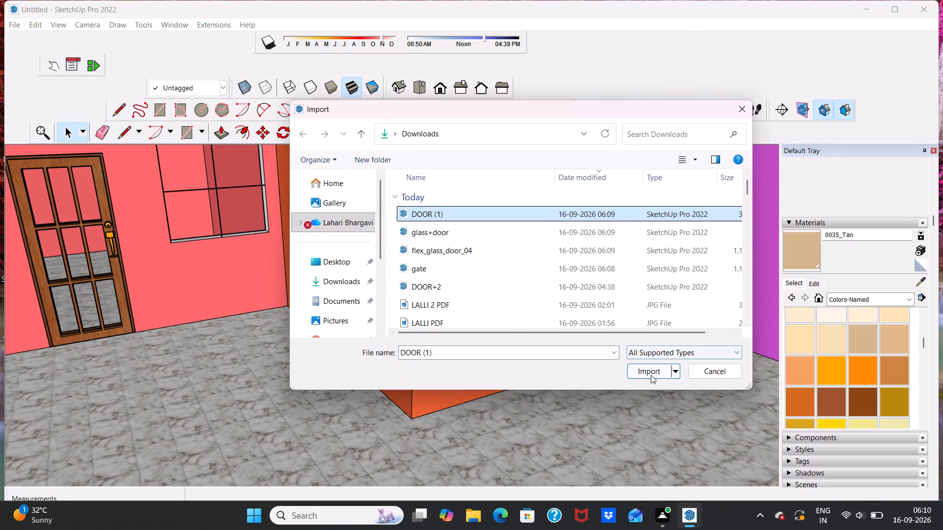
{"action": "left_click", "coordinate": [658, 377]}
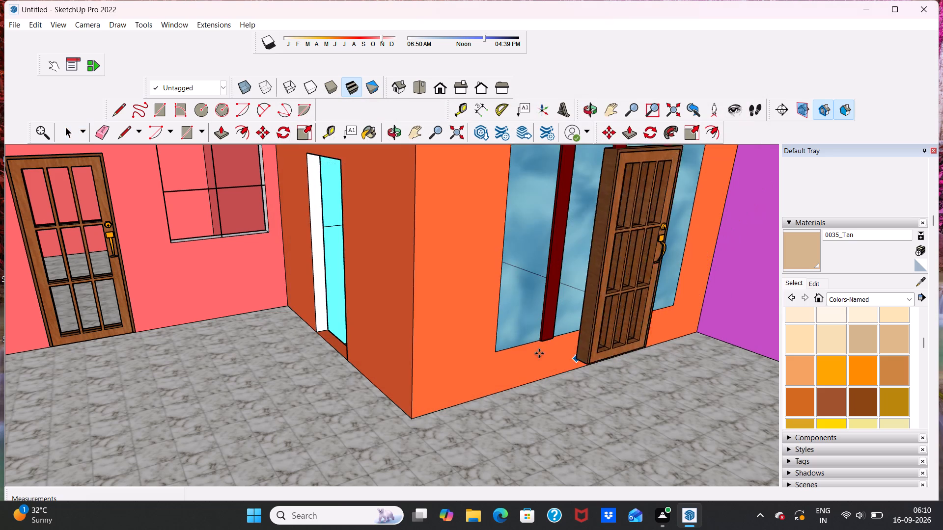
{"action": "left_click", "coordinate": [163, 422]}
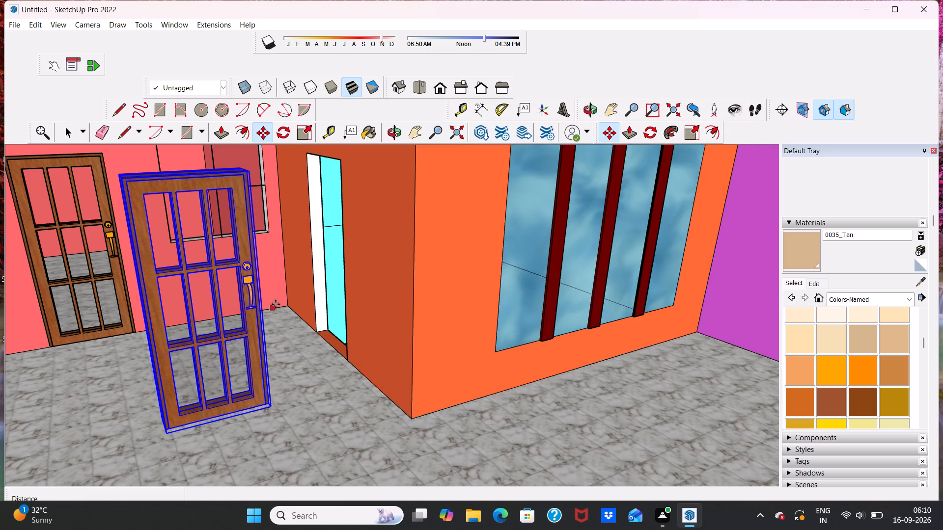
Rotate the new door 90° about its bottom corner so it runs parallel to the orange side wall.
{"action": "left_click", "coordinate": [285, 132]}
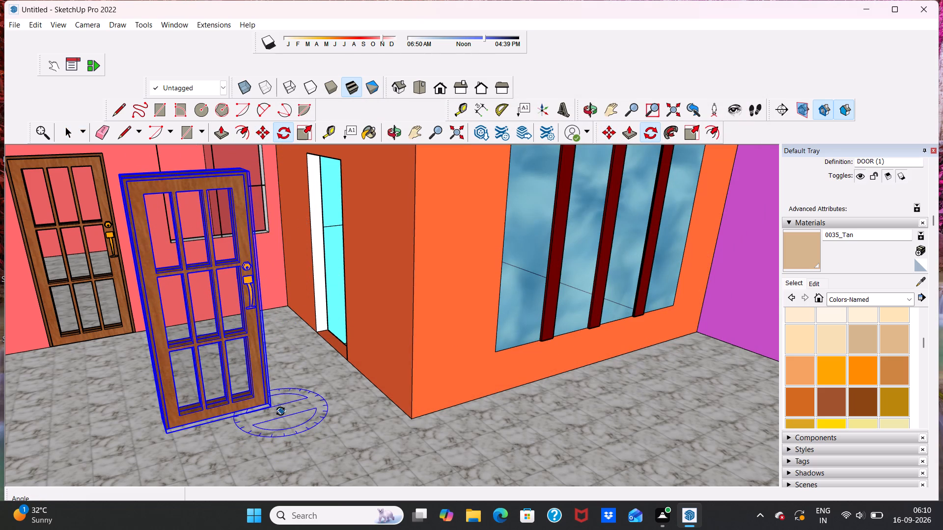
{"action": "left_click", "coordinate": [274, 407]}
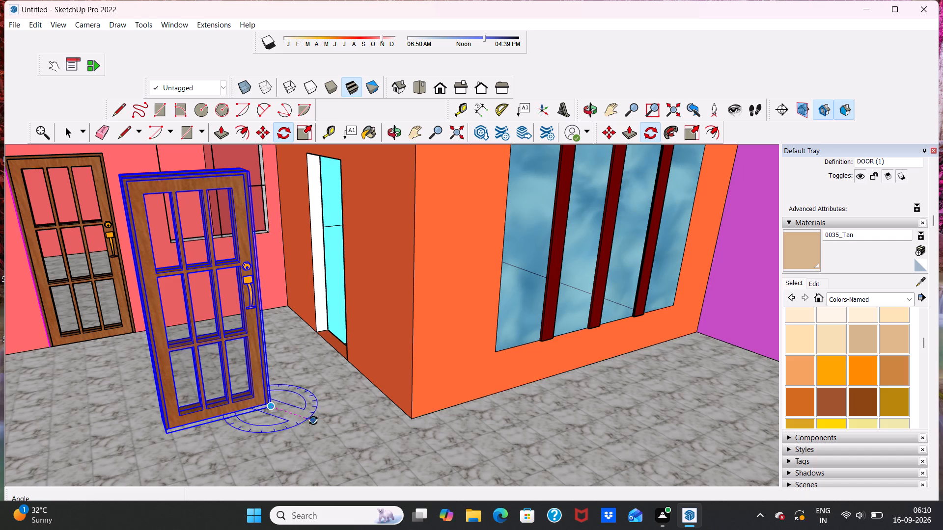
{"action": "left_click", "coordinate": [355, 377]}
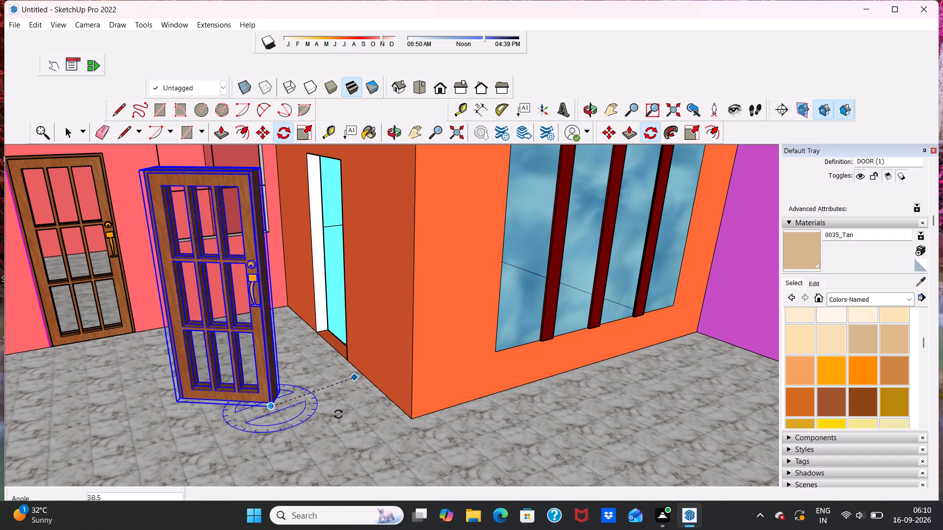
{"action": "left_click", "coordinate": [287, 427]}
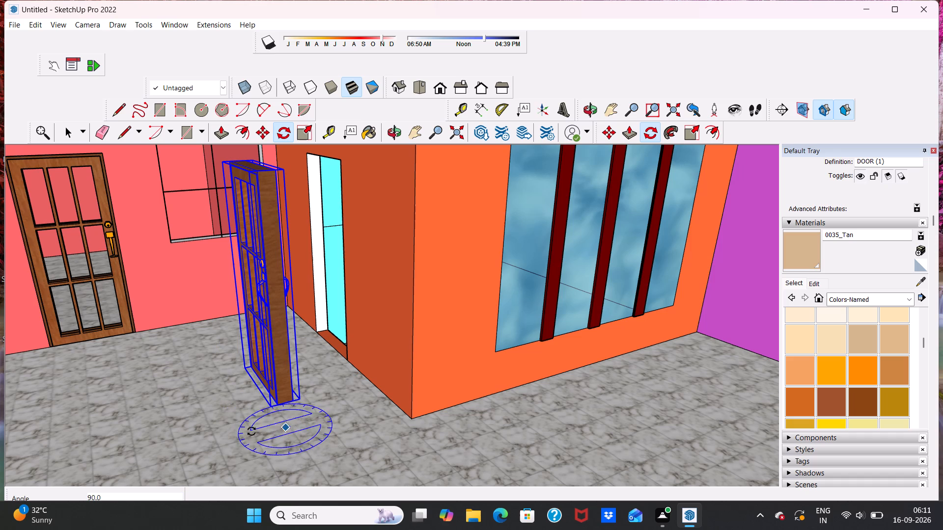
Move the rotated door against the orange side wall, lining its top corner up with the doorway's top corner.
{"action": "middle_click_drag", "start_coordinate": [135, 382], "coordinate": [286, 386]}
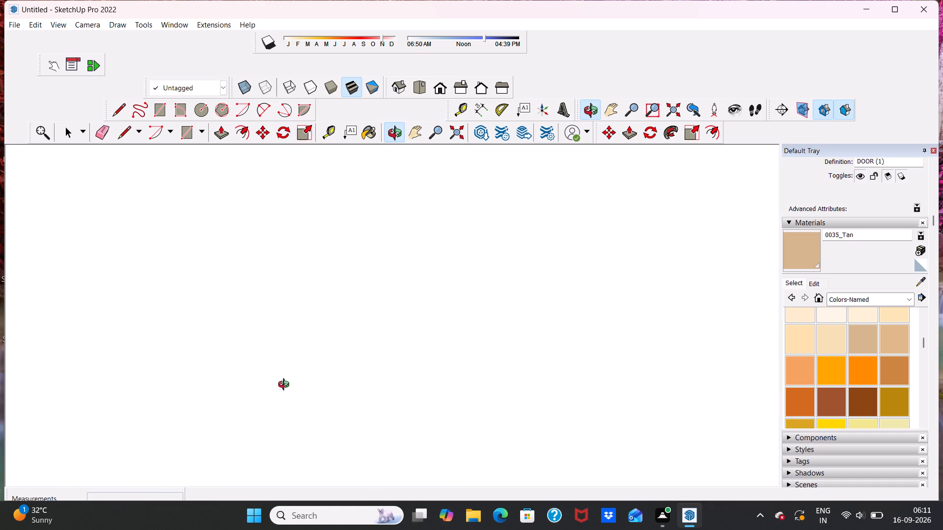
{"action": "middle_click_drag", "start_coordinate": [286, 386], "coordinate": [239, 395]}
{"action": "scroll", "coordinate": [289, 223], "scroll_direction": "up", "scroll_amount": 4}
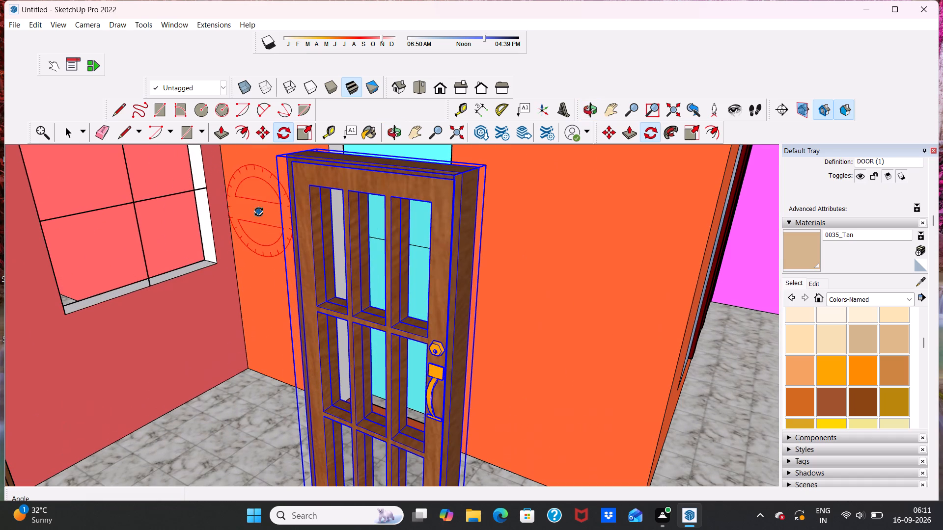
{"action": "left_click", "coordinate": [262, 132]}
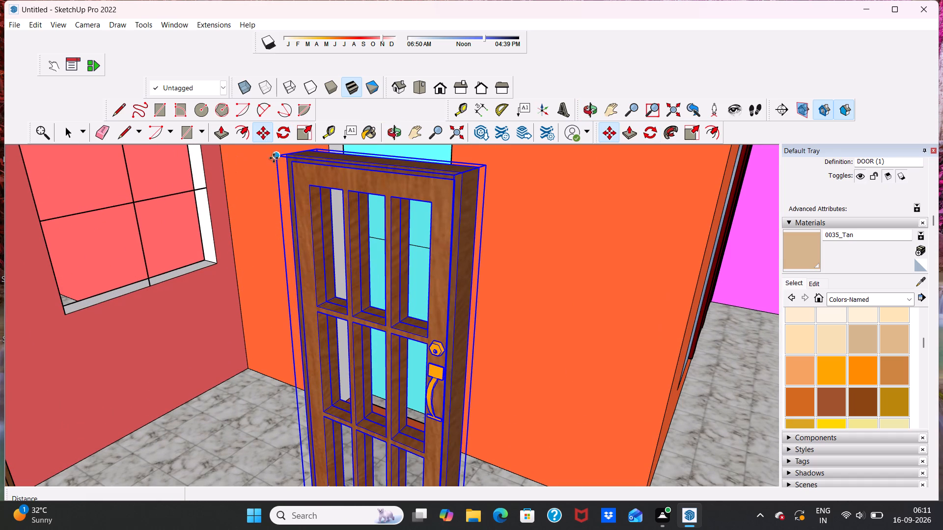
{"action": "left_click_drag", "start_coordinate": [273, 154], "coordinate": [287, 135]}
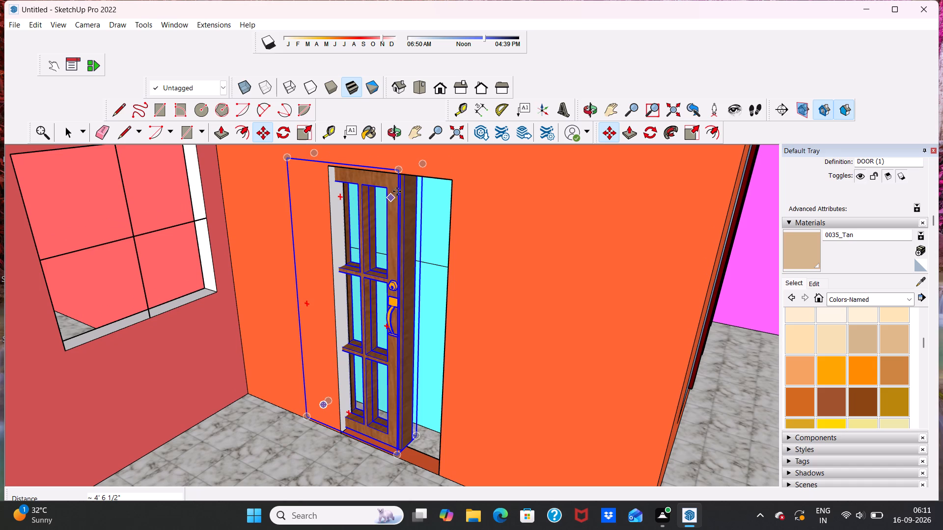
{"action": "left_click_drag", "start_coordinate": [399, 170], "coordinate": [424, 185]}
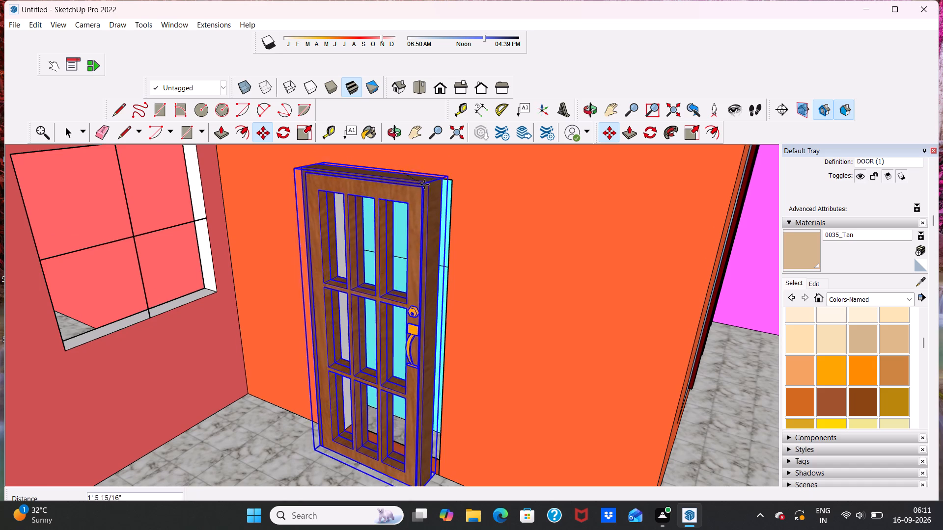
{"action": "left_click_drag", "start_coordinate": [424, 185], "coordinate": [436, 185]}
{"action": "left_click_drag", "start_coordinate": [437, 185], "coordinate": [439, 183]}
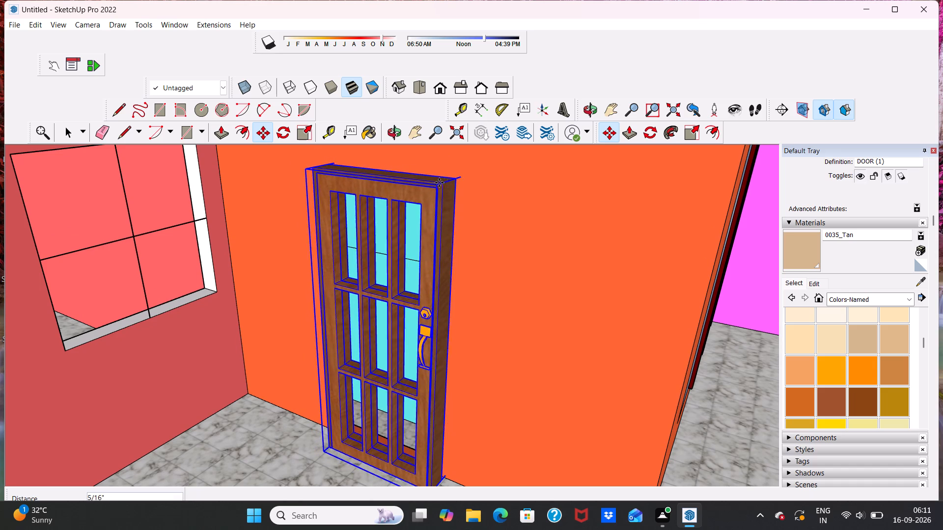
{"action": "left_click_drag", "start_coordinate": [439, 183], "coordinate": [448, 170]}
{"action": "left_click_drag", "start_coordinate": [448, 170], "coordinate": [449, 171]}
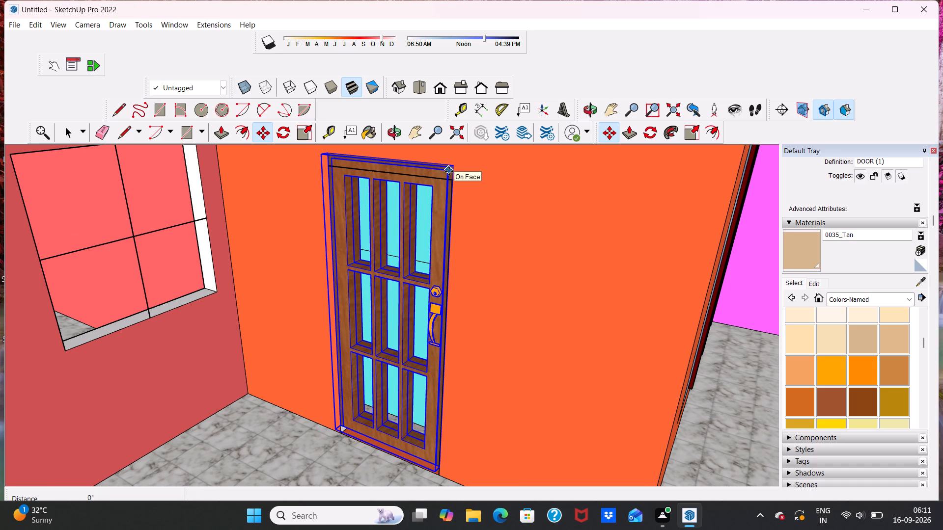
{"action": "left_click_drag", "start_coordinate": [449, 171], "coordinate": [448, 181]}
Adjust the door's position by its bottom corners so its base meets the floor line of the side wall's doorway.
{"action": "scroll", "coordinate": [427, 197], "scroll_direction": "up", "scroll_amount": 3}
{"action": "scroll", "coordinate": [407, 246], "scroll_direction": "down", "scroll_amount": 3}
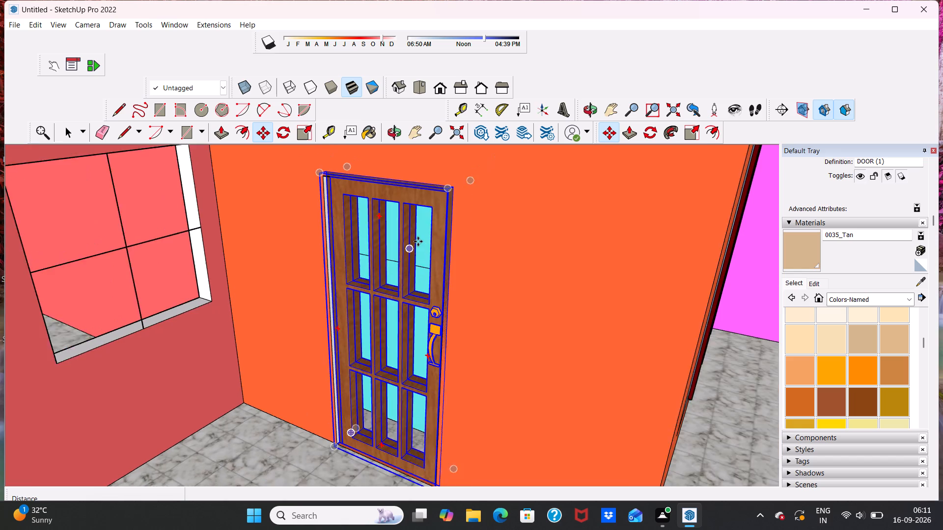
{"action": "scroll", "coordinate": [418, 241], "scroll_direction": "down", "scroll_amount": 1}
{"action": "left_click_drag", "start_coordinate": [342, 430], "coordinate": [328, 420]}
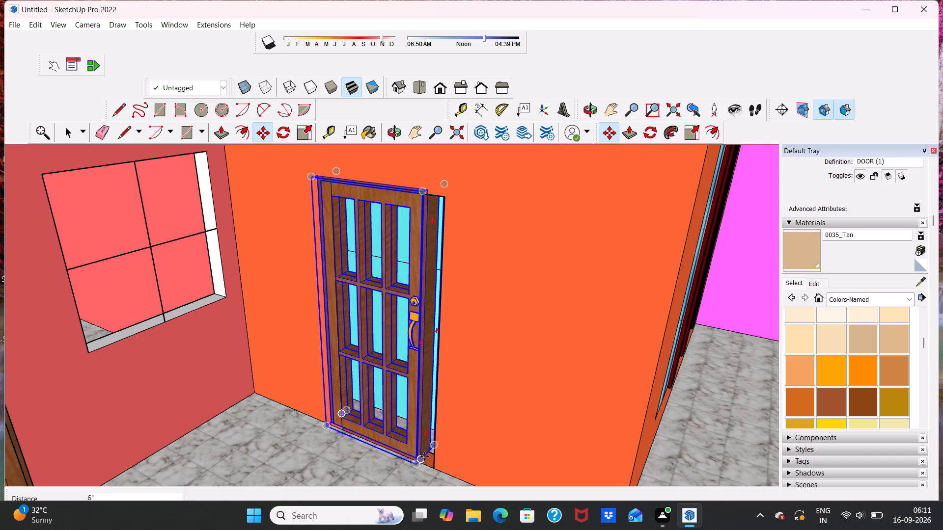
{"action": "left_click_drag", "start_coordinate": [415, 460], "coordinate": [432, 462]}
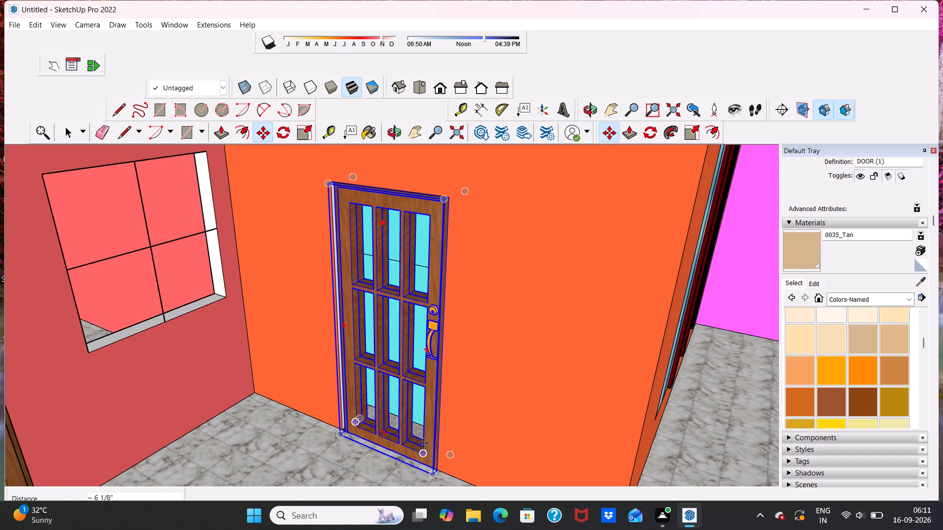
Scale the door along the red and green axes by about 1.10 and 0.76 to fit the doorway's width.
{"action": "left_click", "coordinate": [306, 128]}
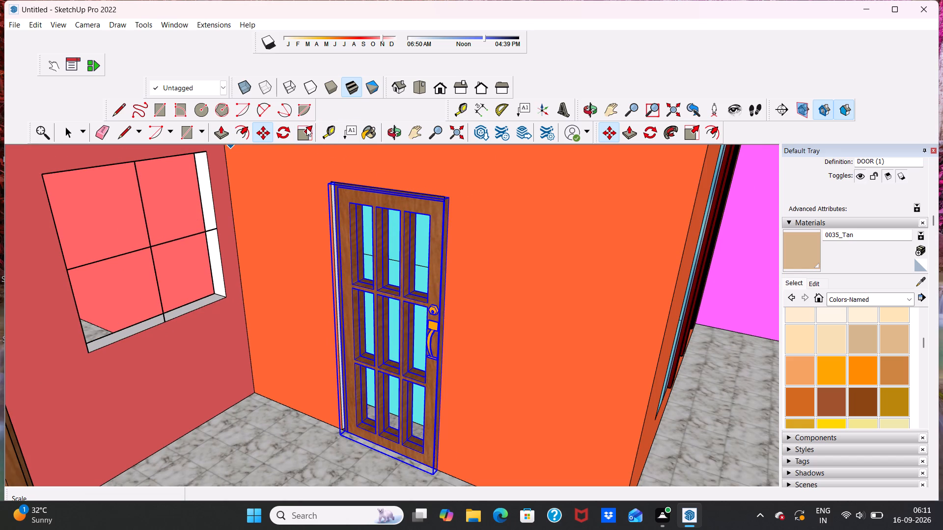
{"action": "left_click", "coordinate": [334, 322]}
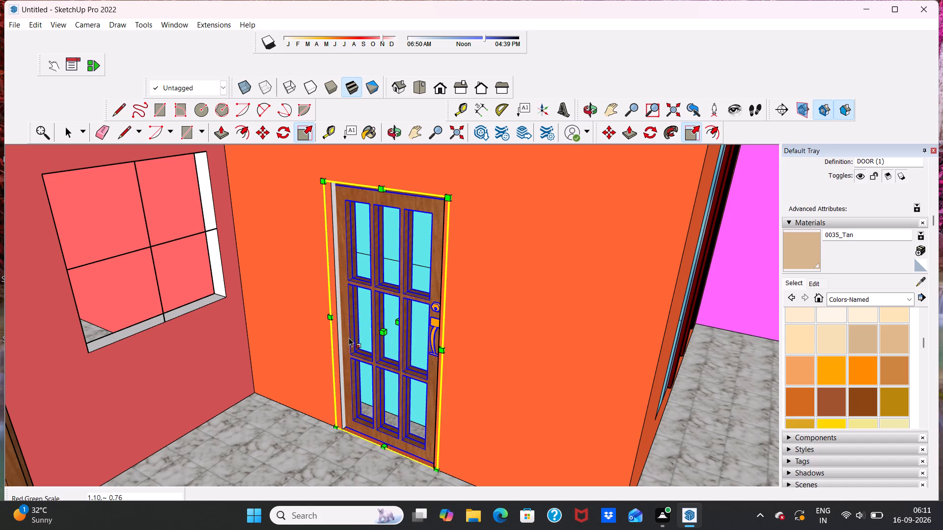
{"action": "scroll", "coordinate": [346, 347], "scroll_direction": "up", "scroll_amount": 1}
{"action": "scroll", "coordinate": [346, 355], "scroll_direction": "down", "scroll_amount": 1}
{"action": "middle_click_drag", "start_coordinate": [348, 355], "coordinate": [401, 341]}
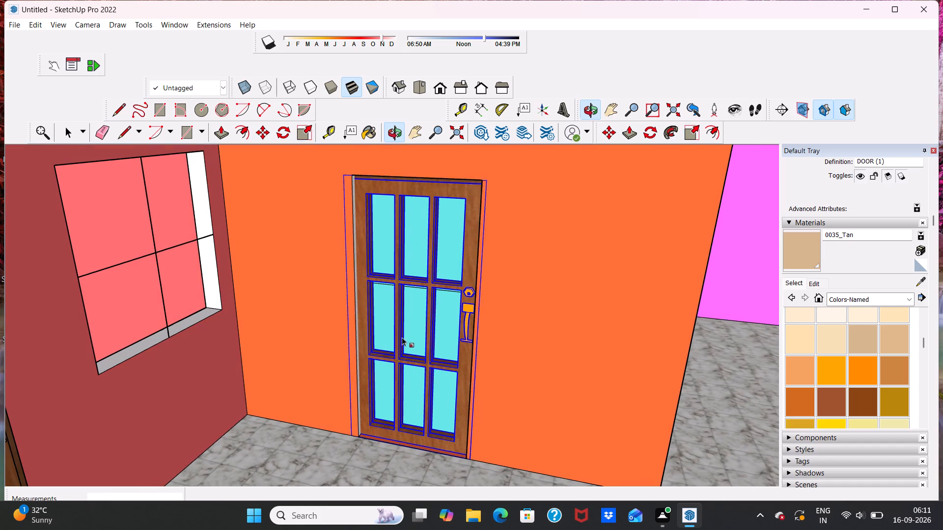
Move the scaled door by its bottom corner into the orange side wall's opening, set back within the wall thickness, and deselect it.
{"action": "left_click", "coordinate": [264, 131]}
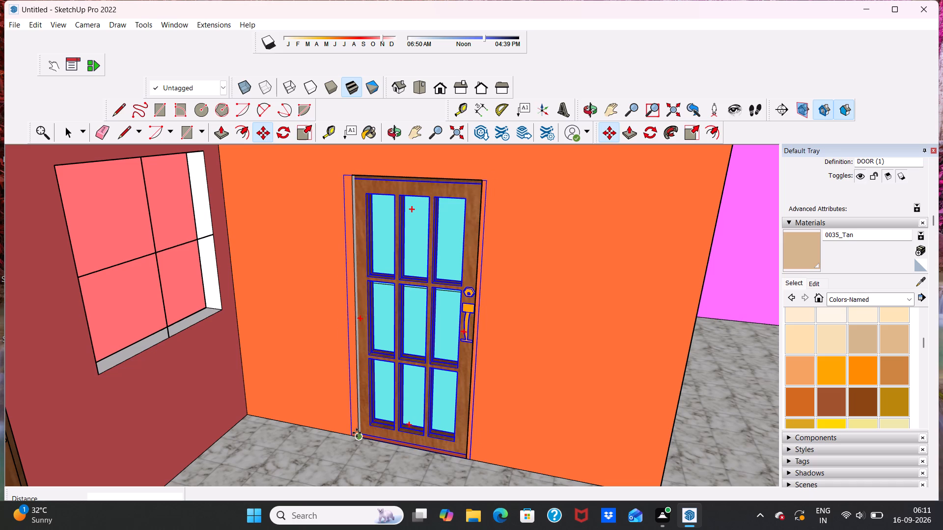
{"action": "left_click_drag", "start_coordinate": [352, 434], "coordinate": [351, 439]}
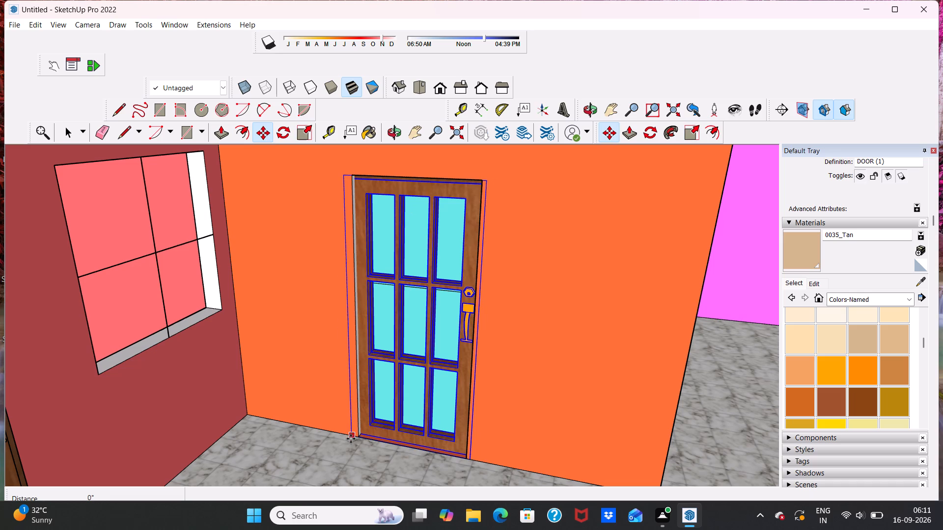
{"action": "left_click_drag", "start_coordinate": [351, 439], "coordinate": [356, 438]}
{"action": "left_click", "coordinate": [356, 435]}
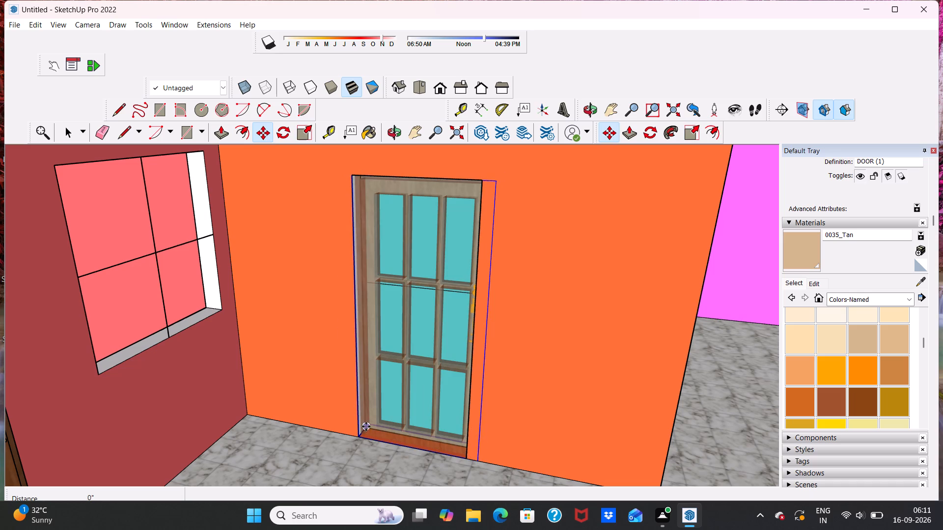
{"action": "left_click", "coordinate": [366, 426]}
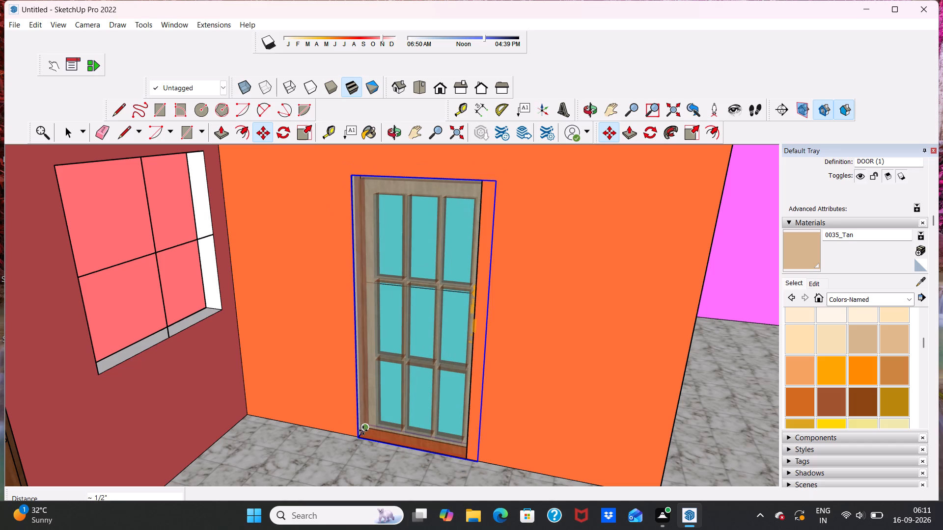
{"action": "left_click", "coordinate": [363, 430]}
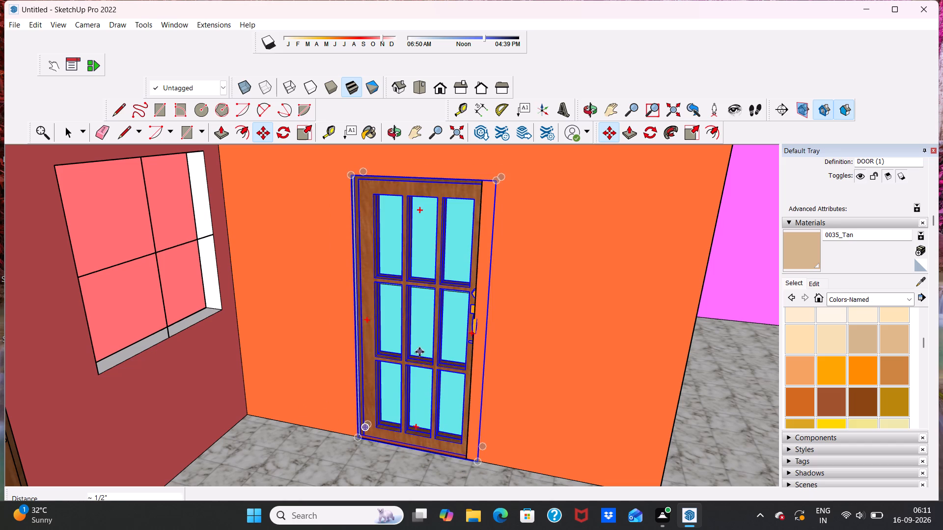
{"action": "key", "text": "space"}
{"action": "key", "text": "space"}
{"action": "left_click", "coordinate": [248, 432]}
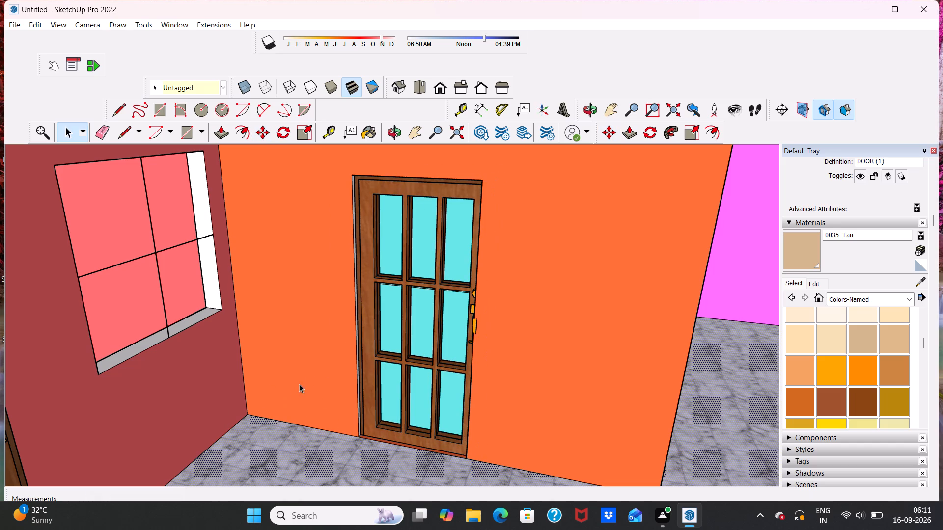
{"action": "middle_click_drag", "start_coordinate": [320, 372], "coordinate": [156, 334]}
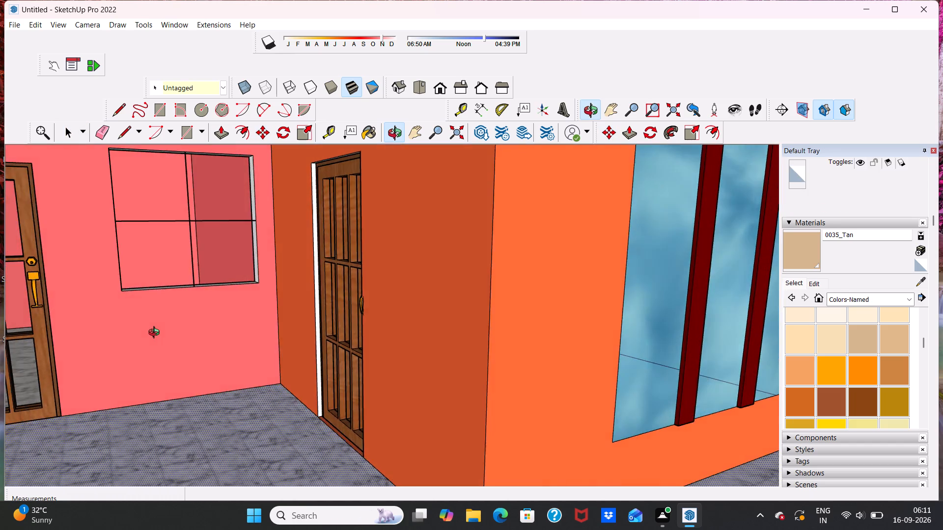
Open the orange side wall's door component and move its door leaf by the bottom corner about 3 9/16" towards the frame's edge.
{"action": "middle_click_drag", "start_coordinate": [156, 334], "coordinate": [420, 336]}
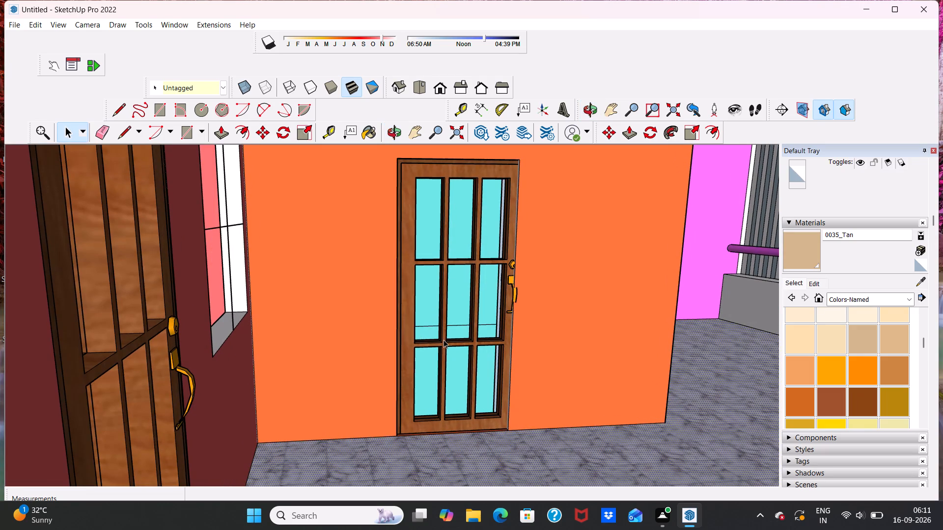
{"action": "middle_click_drag", "start_coordinate": [444, 340], "coordinate": [405, 347]}
{"action": "double_click", "coordinate": [419, 331]}
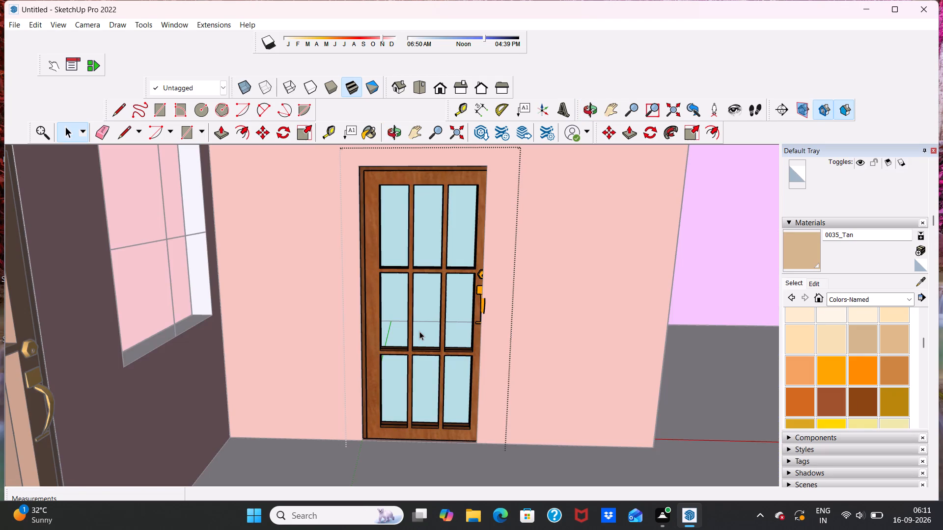
{"action": "double_click", "coordinate": [419, 331]}
{"action": "left_click", "coordinate": [419, 331]}
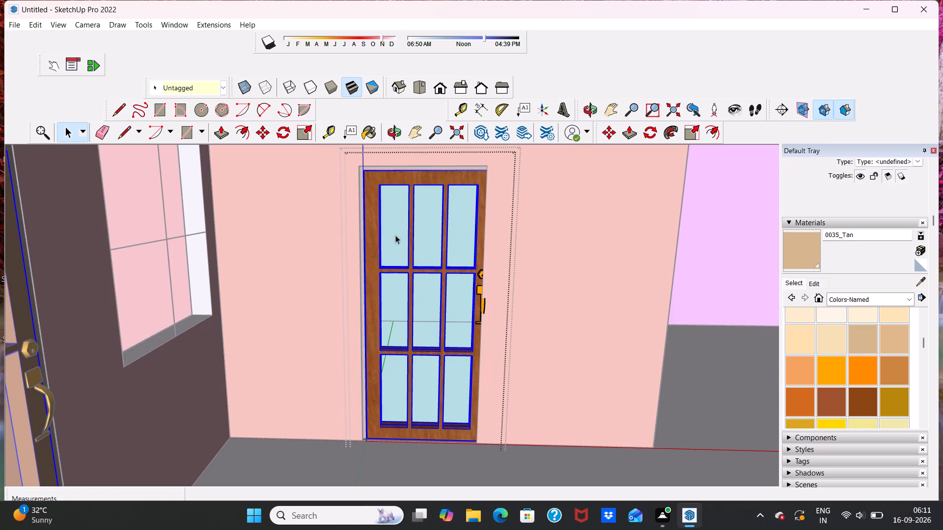
{"action": "left_click", "coordinate": [264, 132]}
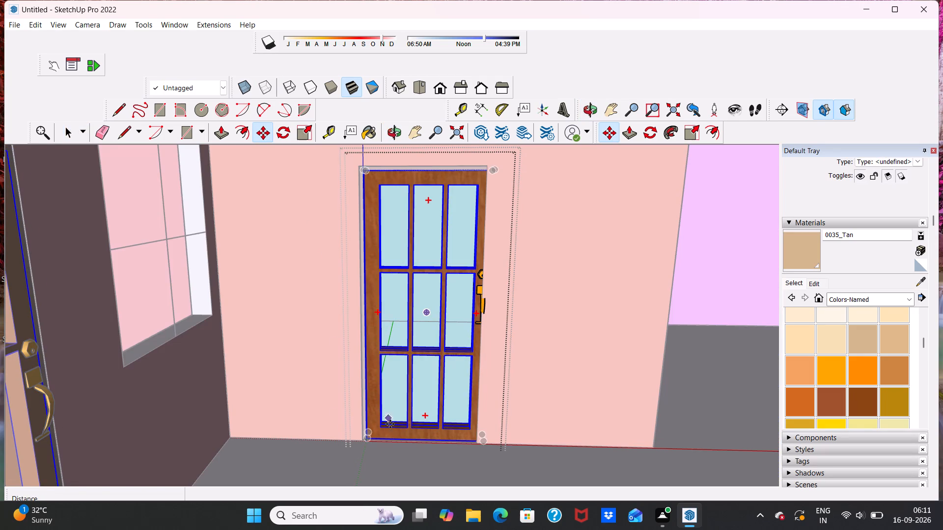
{"action": "left_click_drag", "start_coordinate": [366, 437], "coordinate": [355, 434]}
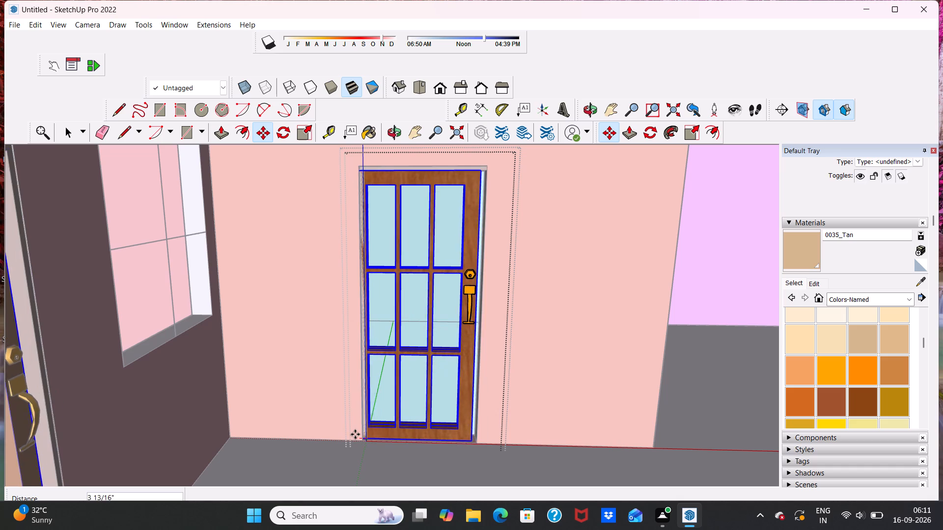
{"action": "left_click_drag", "start_coordinate": [355, 434], "coordinate": [362, 432]}
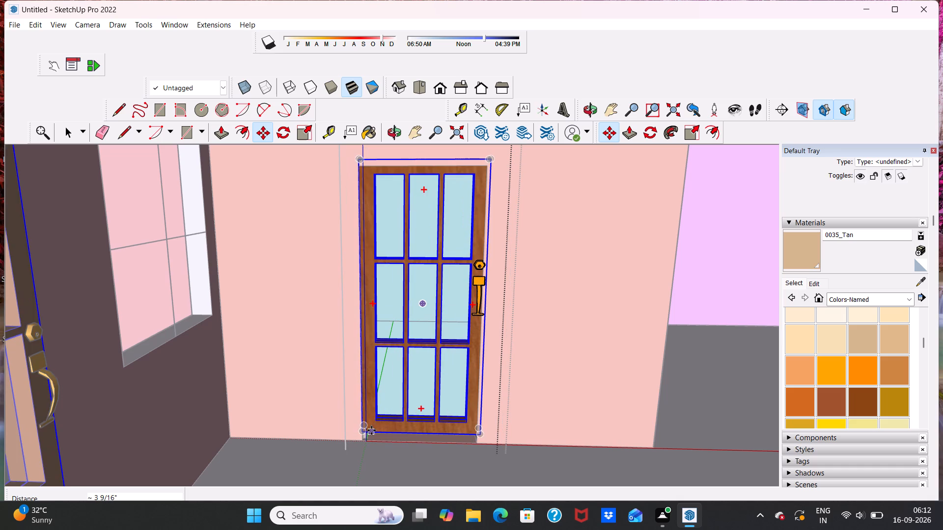
{"action": "key", "text": "space"}
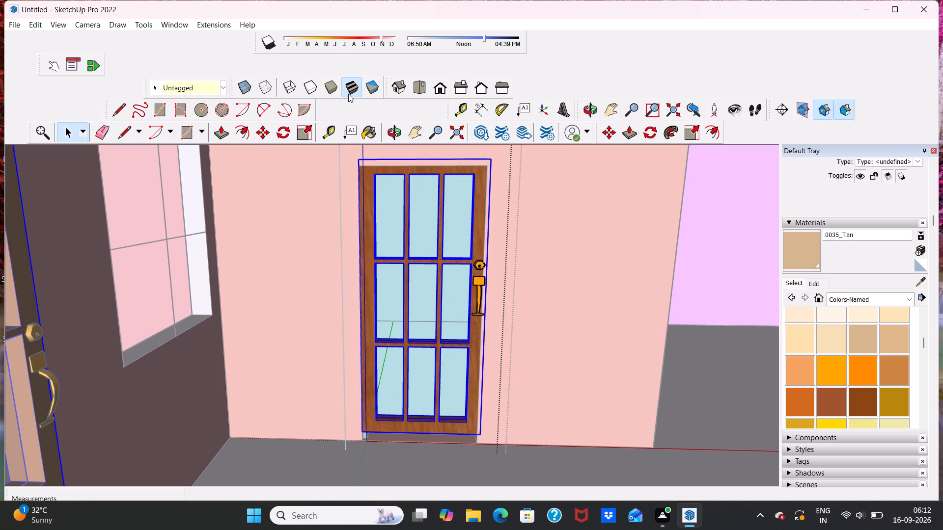
Move the door leaf by its other bottom corner about 3 1/8" so its base meets the floor line, and deselect it.
{"action": "left_click_drag", "start_coordinate": [264, 131], "coordinate": [265, 140]}
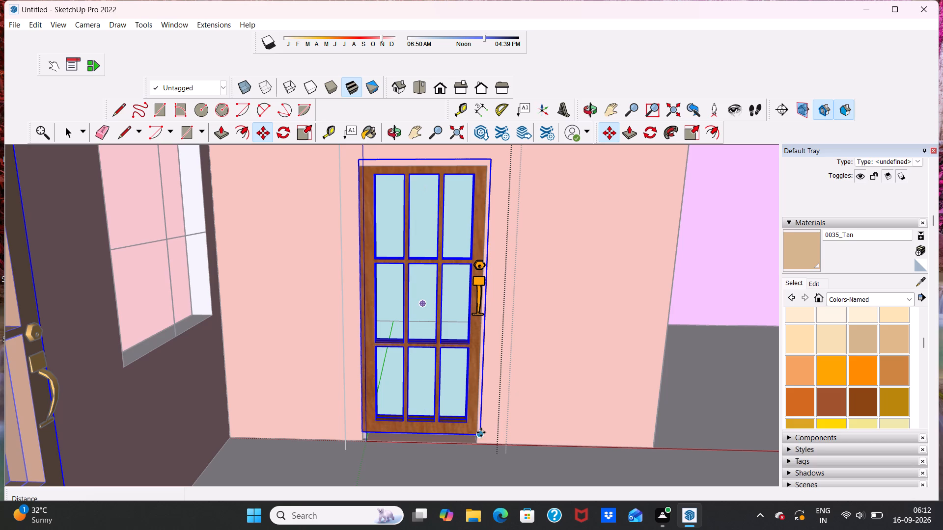
{"action": "left_click", "coordinate": [479, 435]}
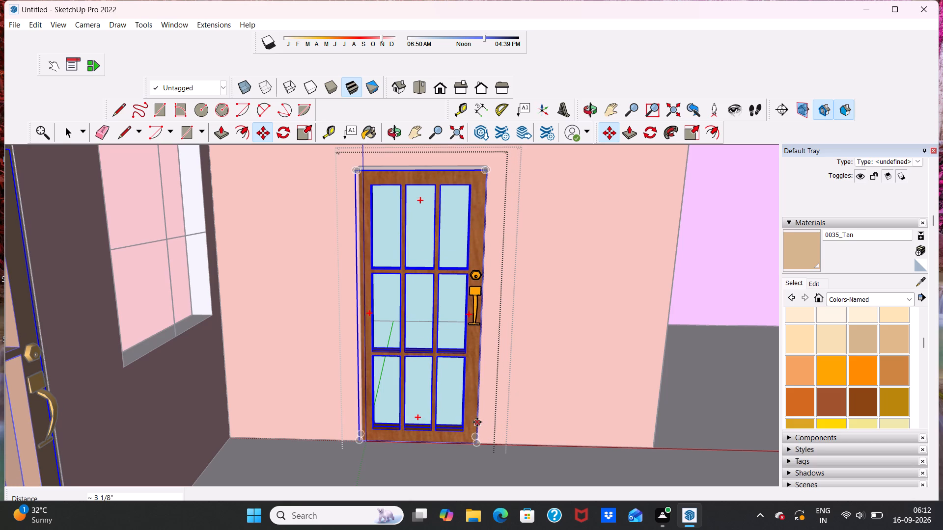
{"action": "key", "text": "space"}
{"action": "key", "text": "space"}
{"action": "double_click", "coordinate": [295, 383]}
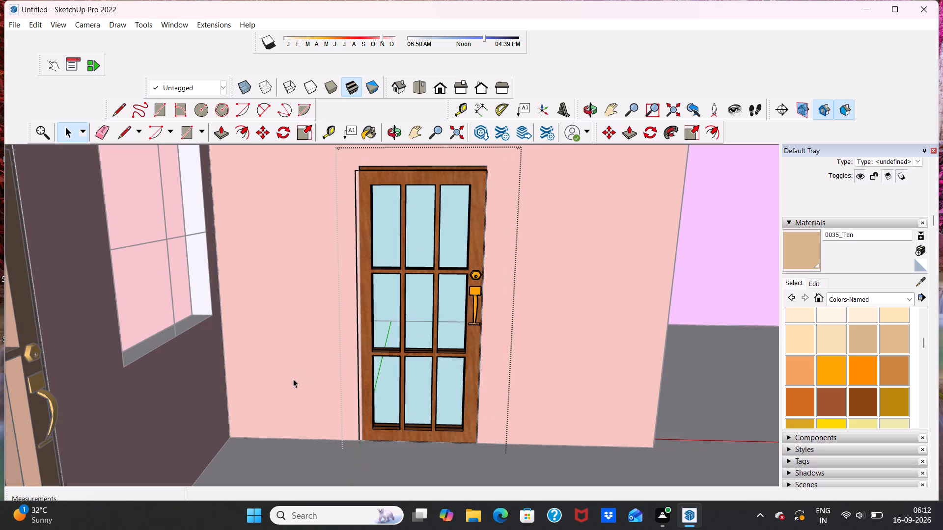
{"action": "middle_click_drag", "start_coordinate": [317, 337], "coordinate": [331, 300]}
{"action": "left_click", "coordinate": [277, 370]}
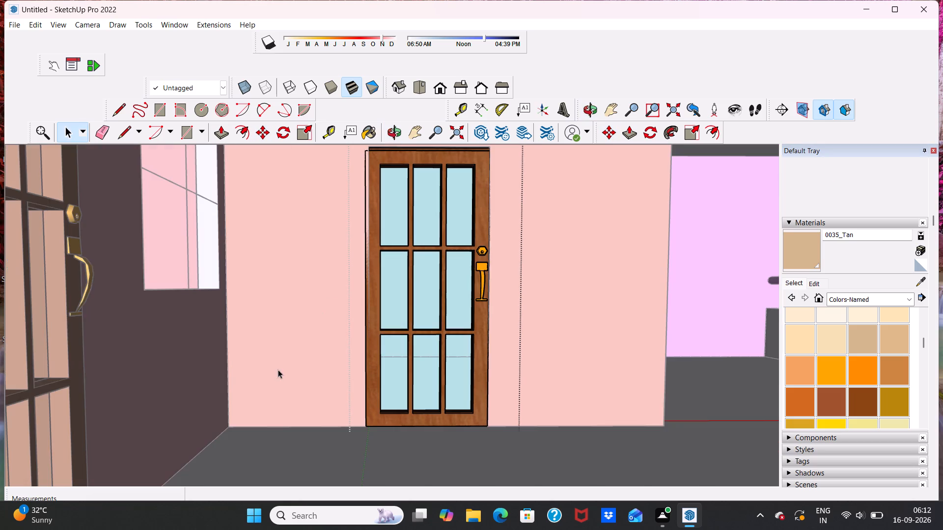
Examine how the door sits in the orange side wall's opening from several angles.
{"action": "middle_click_drag", "start_coordinate": [316, 346], "coordinate": [151, 385]}
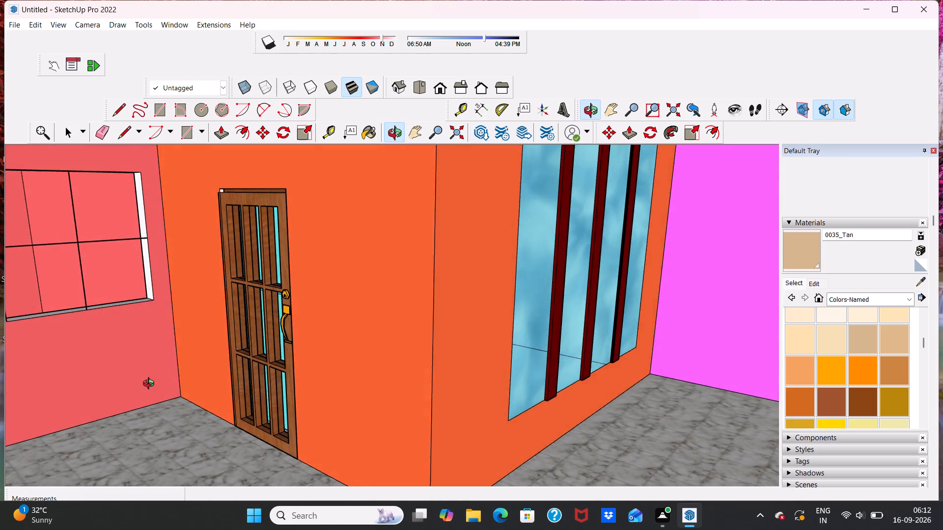
{"action": "middle_click_drag", "start_coordinate": [151, 385], "coordinate": [213, 368]}
{"action": "middle_click_drag", "start_coordinate": [234, 348], "coordinate": [169, 318]}
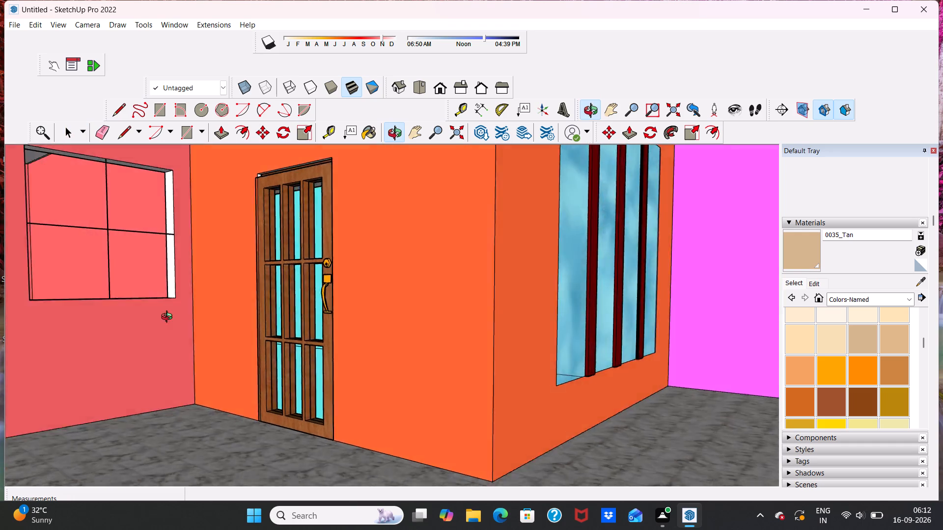
{"action": "middle_click_drag", "start_coordinate": [169, 318], "coordinate": [0, 328]}
{"action": "scroll", "coordinate": [4, 326], "scroll_direction": "up", "scroll_amount": 1}
{"action": "scroll", "coordinate": [26, 314], "scroll_direction": "down", "scroll_amount": 5}
{"action": "middle_click_drag", "start_coordinate": [143, 336], "coordinate": [126, 378]}
{"action": "scroll", "coordinate": [37, 328], "scroll_direction": "down", "scroll_amount": 4}
{"action": "scroll", "coordinate": [94, 256], "scroll_direction": "up", "scroll_amount": 5}
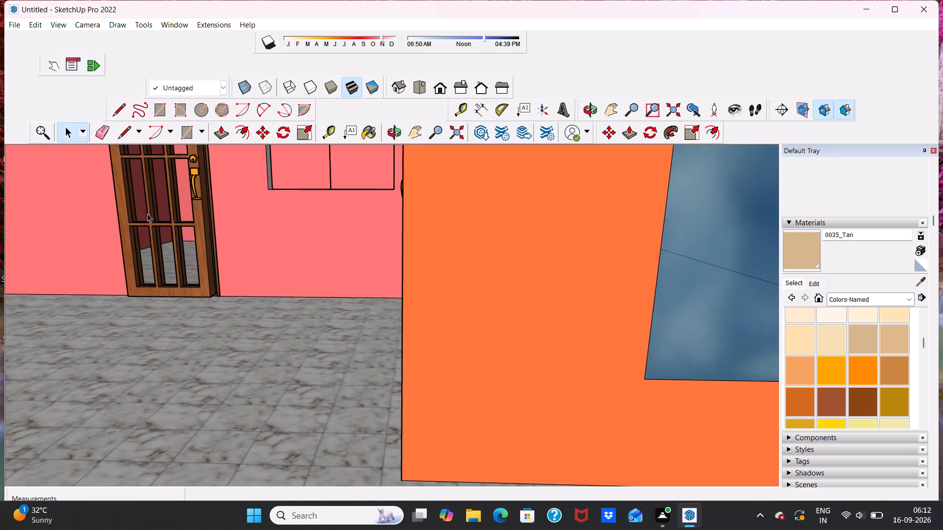
Open the pink wall's door component, move its leaf by the bottom corner towards the doorway's bottom corner, and deselect it.
{"action": "middle_click_drag", "start_coordinate": [219, 224], "coordinate": [275, 278]}
{"action": "scroll", "coordinate": [213, 255], "scroll_direction": "up", "scroll_amount": 2}
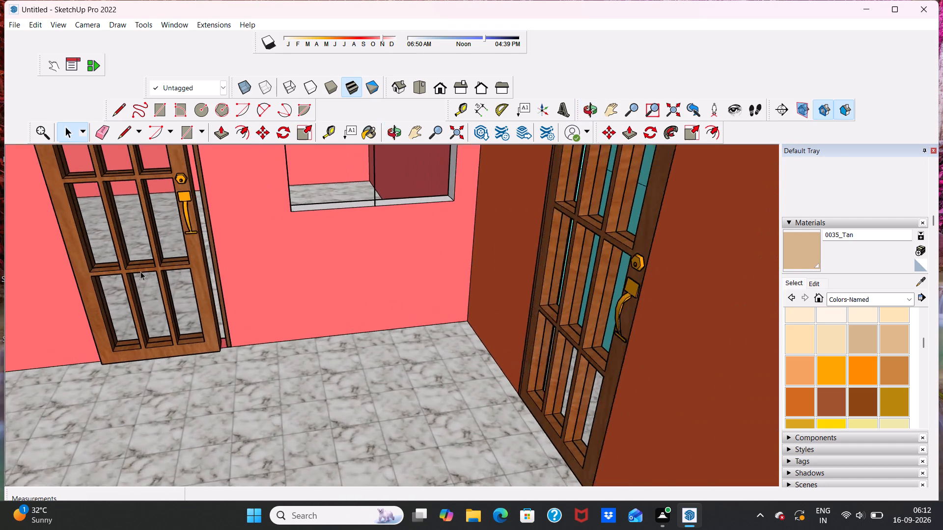
{"action": "scroll", "coordinate": [140, 271], "scroll_direction": "up", "scroll_amount": 1}
{"action": "triple_click", "coordinate": [139, 272]}
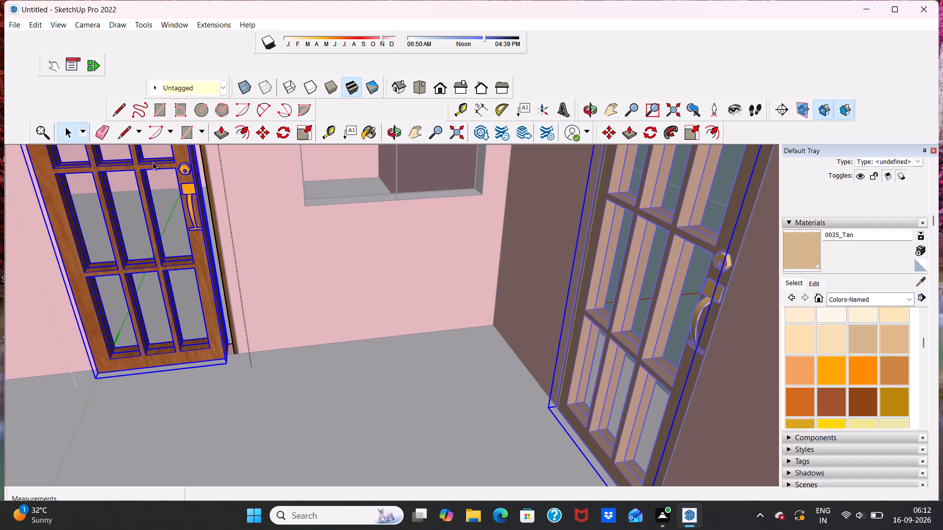
{"action": "left_click", "coordinate": [262, 132]}
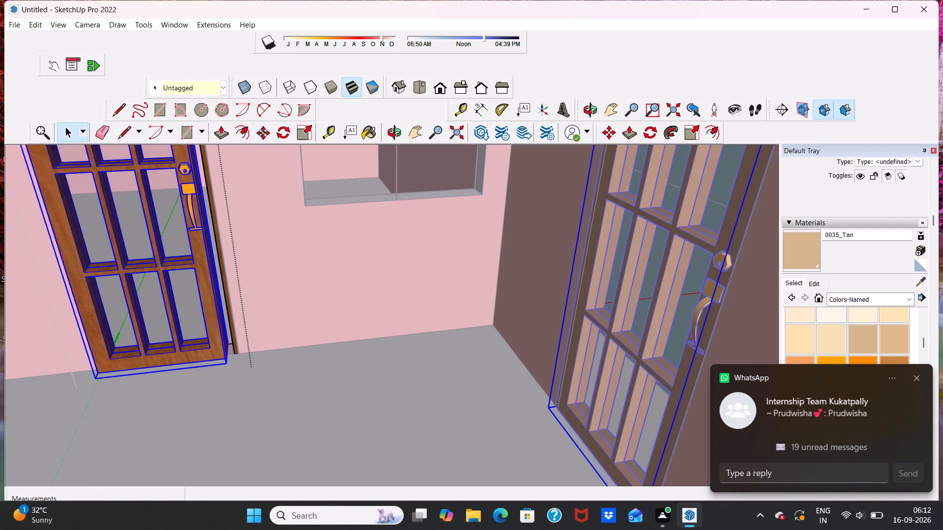
{"action": "left_click_drag", "start_coordinate": [227, 361], "coordinate": [230, 354]}
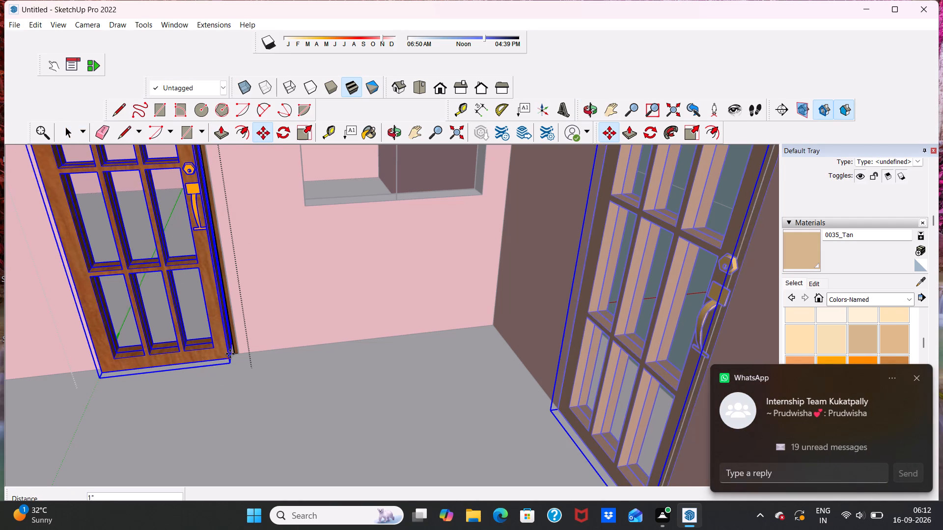
{"action": "left_click_drag", "start_coordinate": [230, 354], "coordinate": [232, 347]}
{"action": "left_click", "coordinate": [232, 348]}
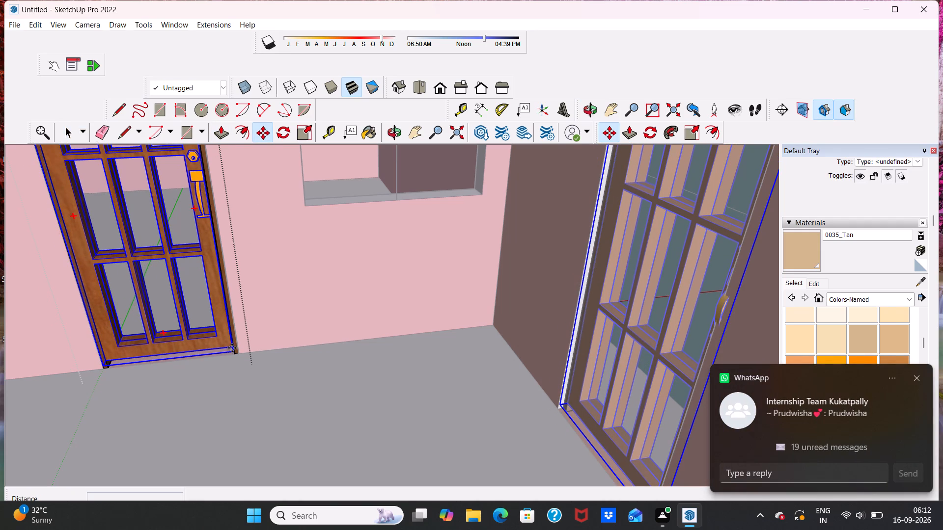
{"action": "key", "text": "space"}
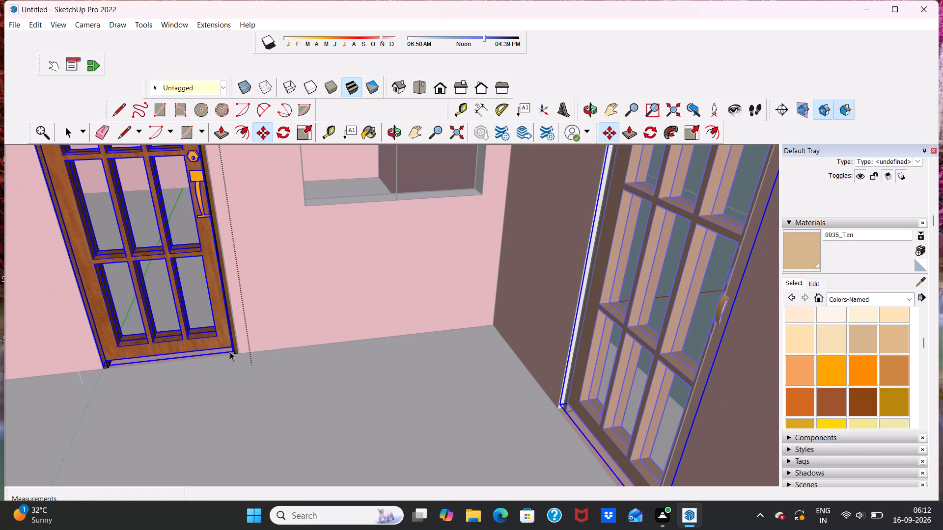
{"action": "left_click_drag", "start_coordinate": [233, 344], "coordinate": [233, 349]}
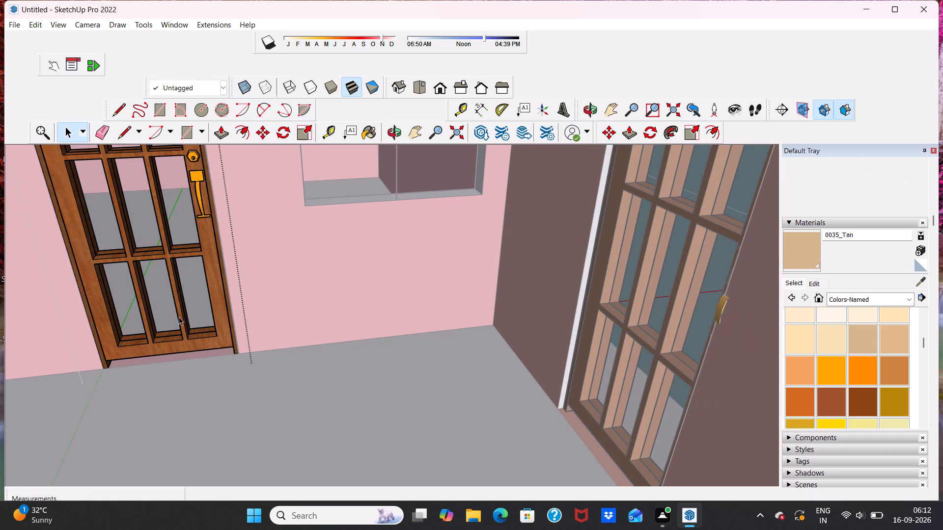
Switch to the front view and bring the doors in the pink and orange walls back into close view.
{"action": "scroll", "coordinate": [181, 334], "scroll_direction": "down", "scroll_amount": 2}
{"action": "middle_click_drag", "start_coordinate": [179, 337], "coordinate": [203, 336]}
{"action": "scroll", "coordinate": [203, 334], "scroll_direction": "up", "scroll_amount": 1}
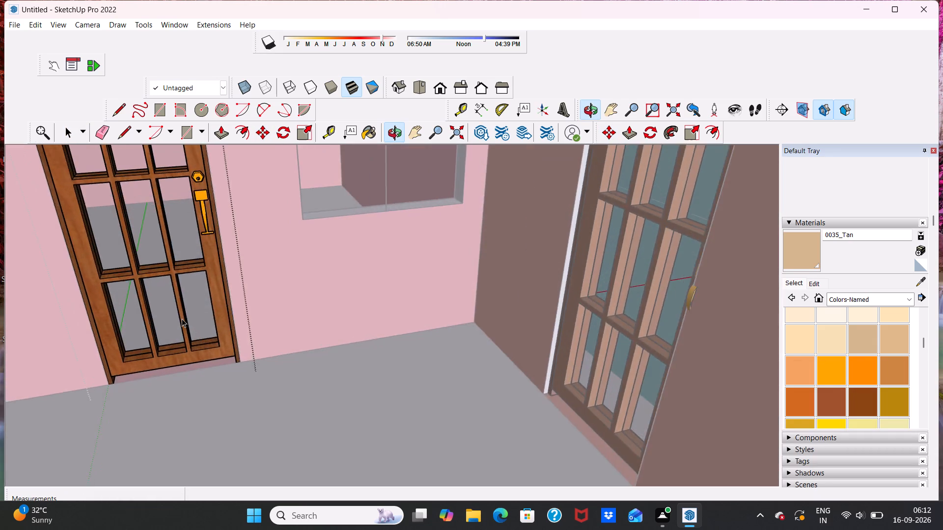
{"action": "scroll", "coordinate": [182, 324], "scroll_direction": "down", "scroll_amount": 5}
{"action": "scroll", "coordinate": [189, 328], "scroll_direction": "up", "scroll_amount": 2}
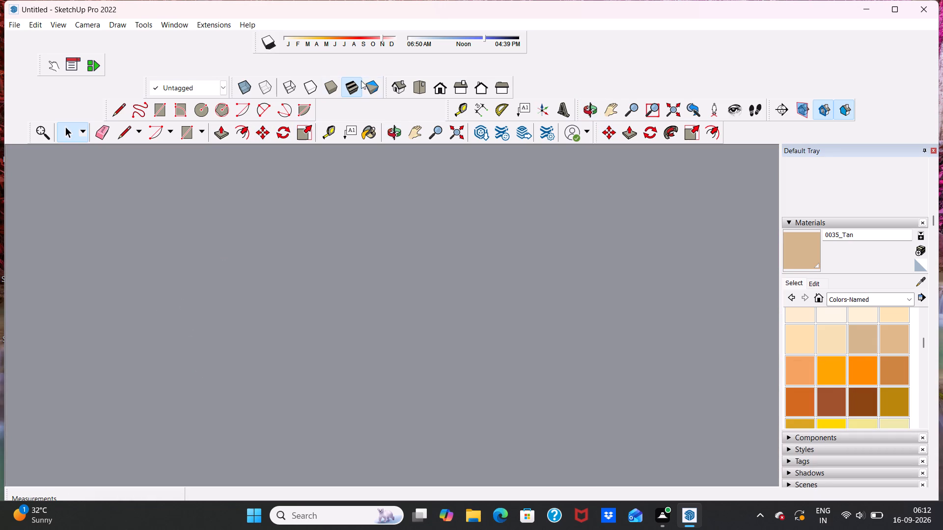
{"action": "left_click", "coordinate": [444, 89]}
{"action": "scroll", "coordinate": [326, 281], "scroll_direction": "down", "scroll_amount": 7}
{"action": "middle_click_drag", "start_coordinate": [278, 332], "coordinate": [267, 424]}
{"action": "middle_click_drag", "start_coordinate": [270, 196], "coordinate": [317, 246]}
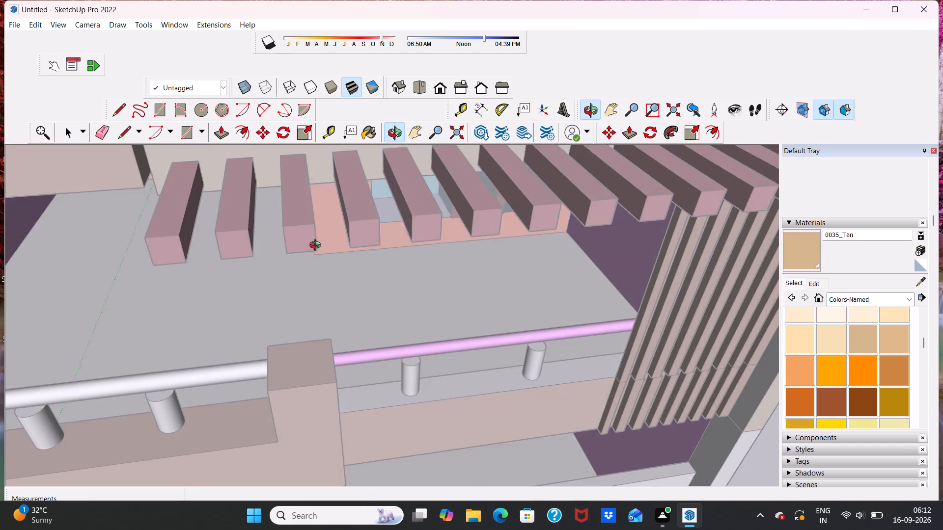
{"action": "middle_click_drag", "start_coordinate": [317, 246], "coordinate": [316, 243]}
{"action": "middle_click_drag", "start_coordinate": [190, 288], "coordinate": [255, 202]}
{"action": "scroll", "coordinate": [188, 220], "scroll_direction": "up", "scroll_amount": 3}
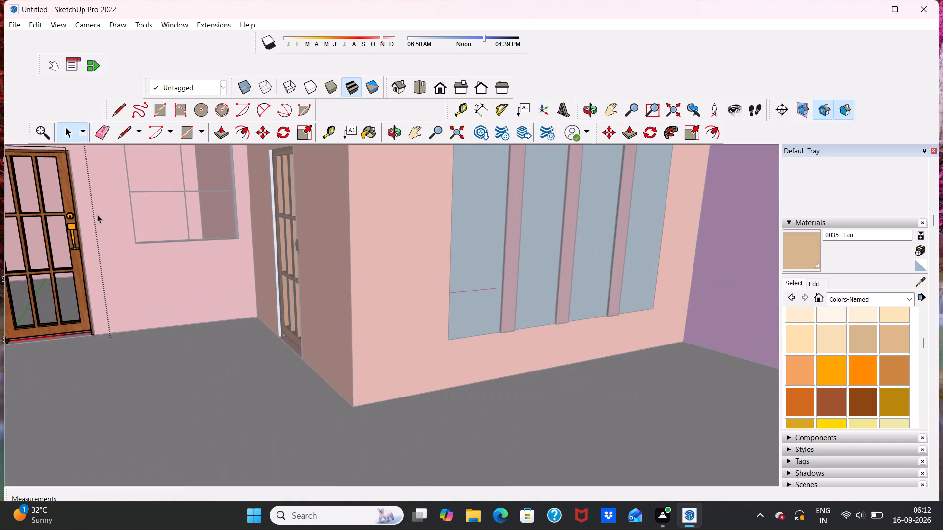
{"action": "middle_click_drag", "start_coordinate": [85, 218], "coordinate": [88, 224]}
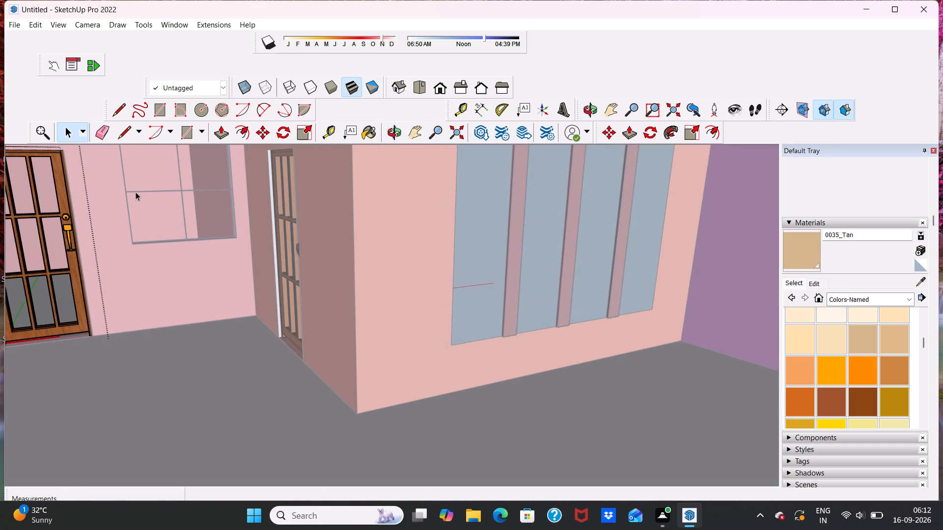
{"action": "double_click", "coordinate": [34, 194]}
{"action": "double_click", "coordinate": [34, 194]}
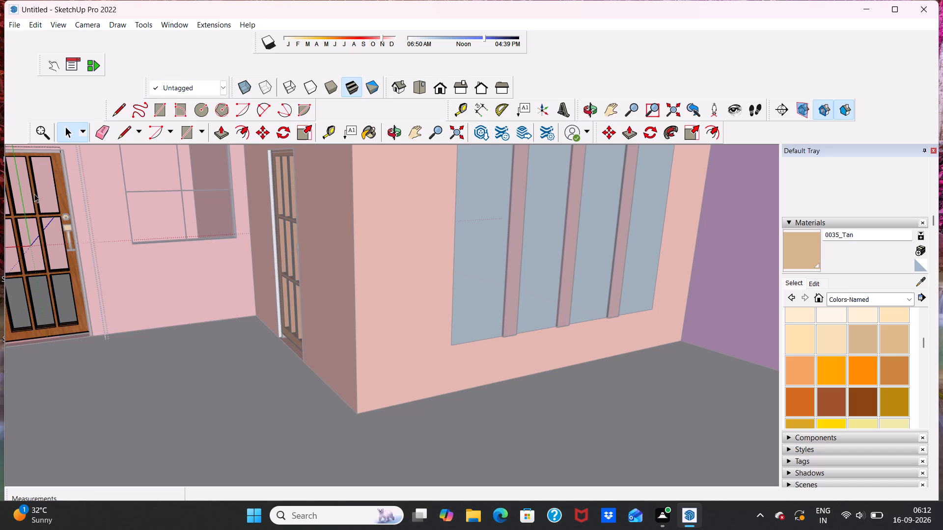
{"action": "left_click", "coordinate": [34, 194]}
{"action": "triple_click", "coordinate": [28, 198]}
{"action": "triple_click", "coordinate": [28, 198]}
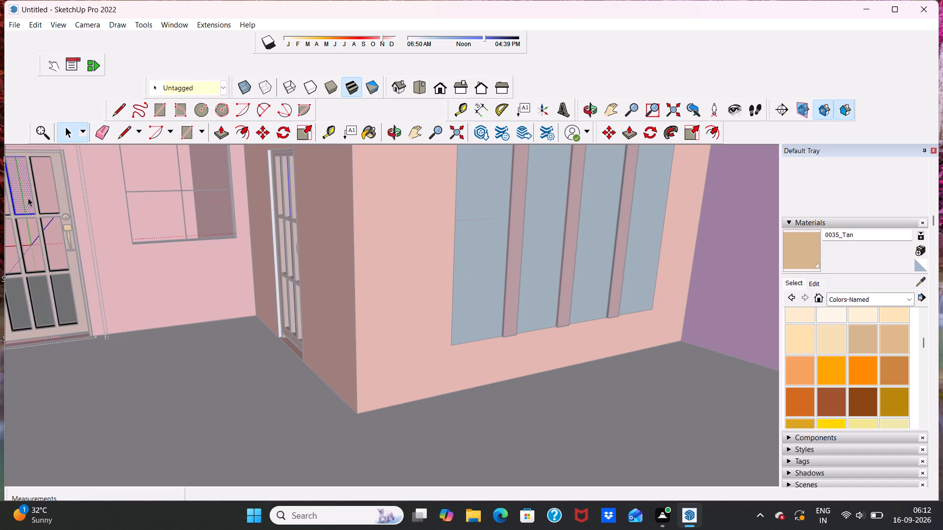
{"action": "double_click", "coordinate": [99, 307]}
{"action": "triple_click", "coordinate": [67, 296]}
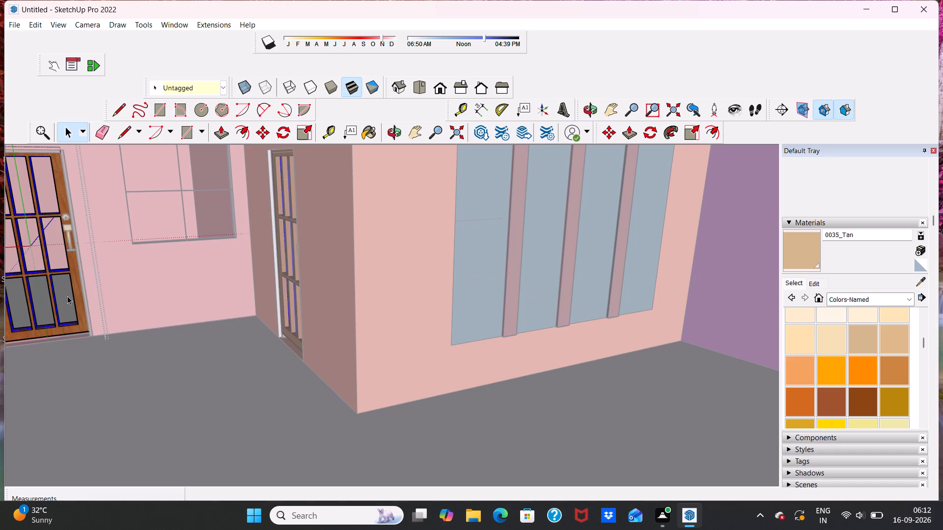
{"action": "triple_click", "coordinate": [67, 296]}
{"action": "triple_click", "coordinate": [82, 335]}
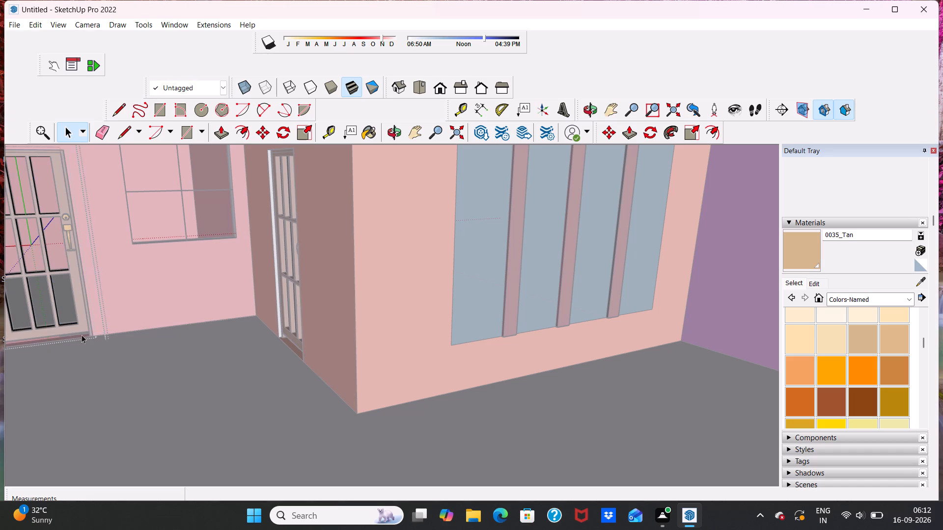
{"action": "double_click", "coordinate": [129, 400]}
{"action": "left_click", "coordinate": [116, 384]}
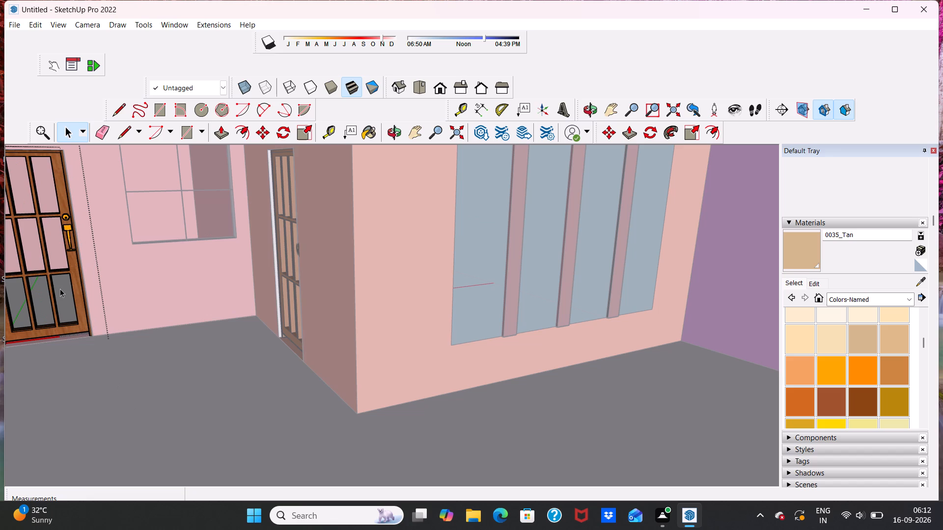
Scale the pink wall's door leaf slightly from its top corner to fit the doorway, and deselect it.
{"action": "left_click", "coordinate": [60, 289]}
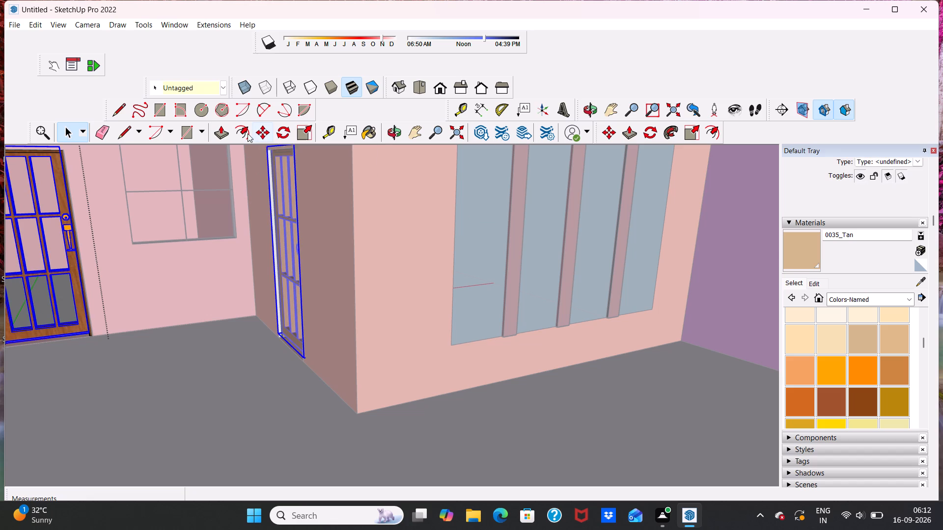
{"action": "left_click", "coordinate": [304, 131]}
{"action": "scroll", "coordinate": [43, 192], "scroll_direction": "up", "scroll_amount": 1}
{"action": "scroll", "coordinate": [32, 204], "scroll_direction": "down", "scroll_amount": 2}
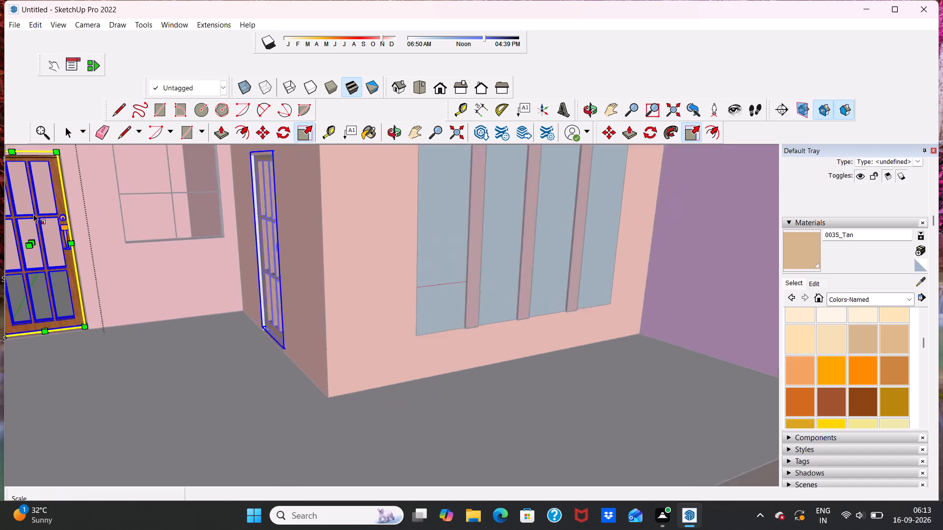
{"action": "scroll", "coordinate": [33, 214], "scroll_direction": "down", "scroll_amount": 6}
{"action": "scroll", "coordinate": [42, 182], "scroll_direction": "up", "scroll_amount": 2}
{"action": "left_click_drag", "start_coordinate": [50, 174], "coordinate": [58, 168]}
{"action": "key", "text": "space"}
{"action": "key", "text": "space"}
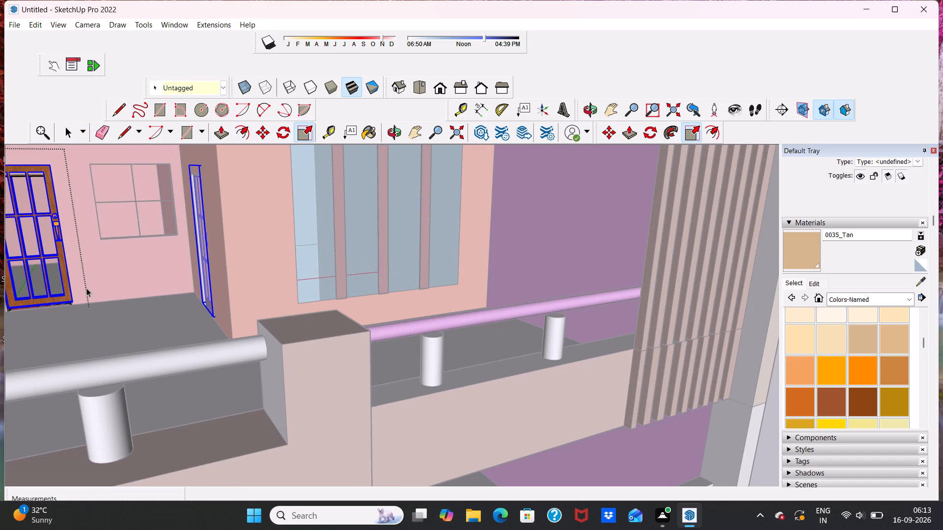
{"action": "double_click", "coordinate": [87, 289]}
{"action": "left_click", "coordinate": [87, 292]}
{"action": "double_click", "coordinate": [83, 283]}
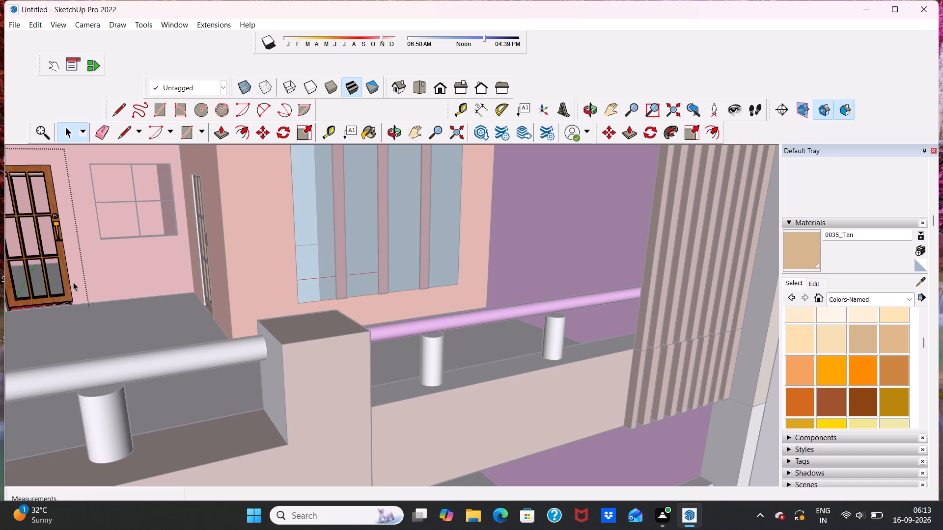
Leave the door component and examine how the upper-floor doors sit in the pink and orange walls from several angles.
{"action": "left_click", "coordinate": [149, 280]}
{"action": "middle_click_drag", "start_coordinate": [95, 256], "coordinate": [251, 291]}
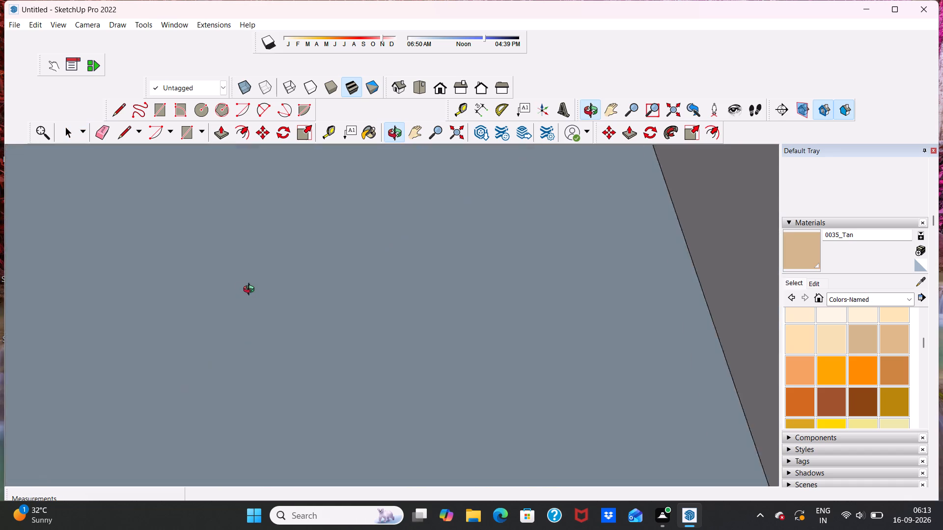
{"action": "middle_click_drag", "start_coordinate": [251, 291], "coordinate": [113, 305]}
{"action": "scroll", "coordinate": [13, 262], "scroll_direction": "up", "scroll_amount": 5}
{"action": "scroll", "coordinate": [24, 252], "scroll_direction": "down", "scroll_amount": 6}
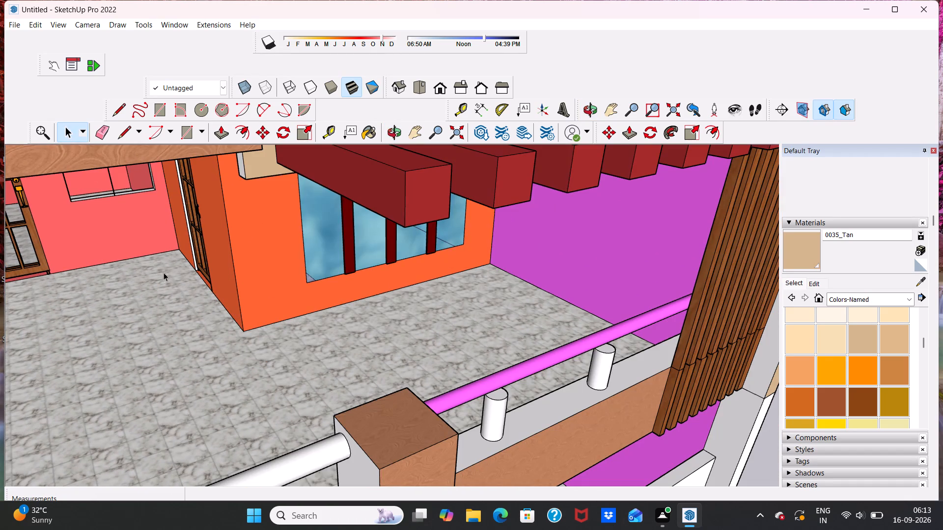
{"action": "middle_click_drag", "start_coordinate": [183, 262], "coordinate": [246, 218]}
{"action": "scroll", "coordinate": [125, 246], "scroll_direction": "up", "scroll_amount": 3}
{"action": "scroll", "coordinate": [125, 246], "scroll_direction": "down", "scroll_amount": 4}
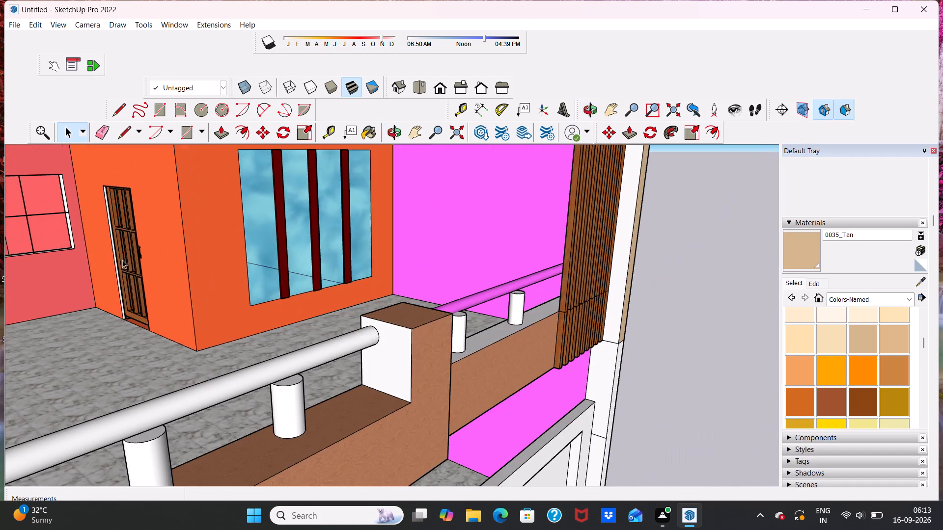
{"action": "middle_click_drag", "start_coordinate": [122, 260], "coordinate": [42, 280]}
{"action": "scroll", "coordinate": [50, 251], "scroll_direction": "up", "scroll_amount": 5}
{"action": "scroll", "coordinate": [38, 193], "scroll_direction": "down", "scroll_amount": 3}
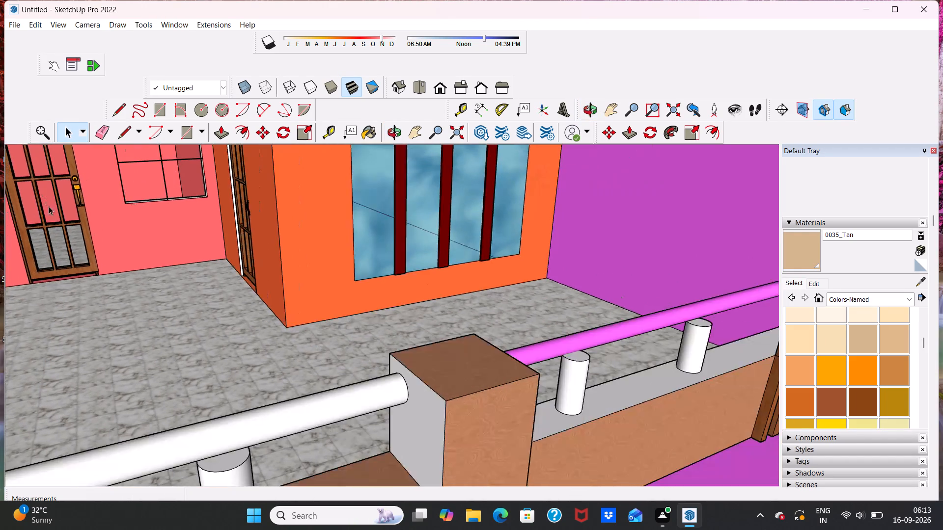
{"action": "scroll", "coordinate": [52, 210], "scroll_direction": "up", "scroll_amount": 3}
{"action": "scroll", "coordinate": [22, 192], "scroll_direction": "down", "scroll_amount": 9}
Open the pink wall's upper-floor door component, move its leaf down about 2 1/2" from the bottom corner, and deselect it.
{"action": "middle_click_drag", "start_coordinate": [24, 178], "coordinate": [0, 160]}
{"action": "scroll", "coordinate": [48, 184], "scroll_direction": "up", "scroll_amount": 10}
{"action": "middle_click_drag", "start_coordinate": [100, 185], "coordinate": [98, 221]}
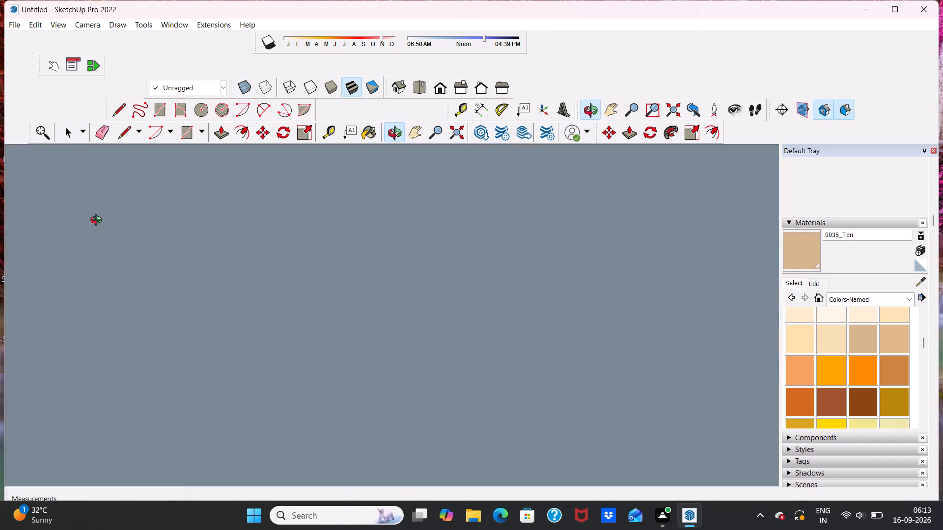
{"action": "middle_click_drag", "start_coordinate": [98, 221], "coordinate": [109, 197]}
{"action": "scroll", "coordinate": [110, 264], "scroll_direction": "up", "scroll_amount": 4}
{"action": "double_click", "coordinate": [114, 310]}
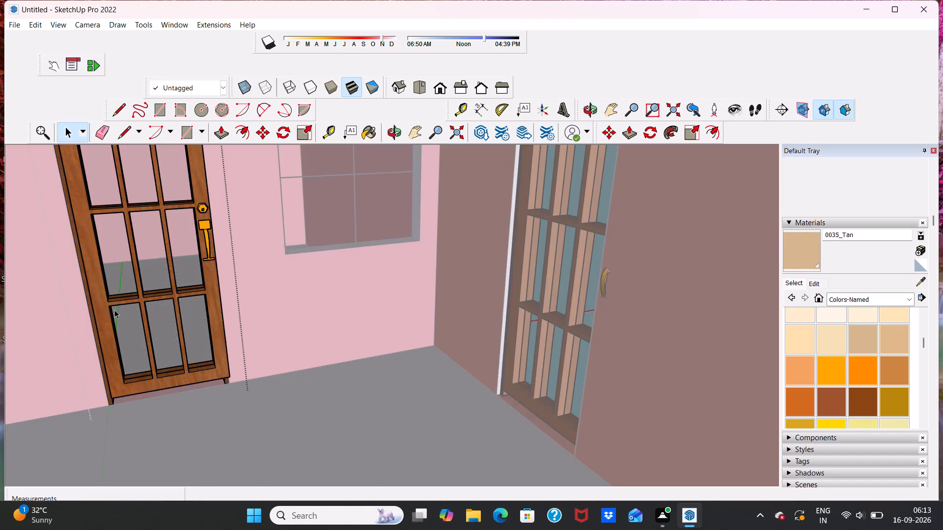
{"action": "left_click", "coordinate": [114, 310]}
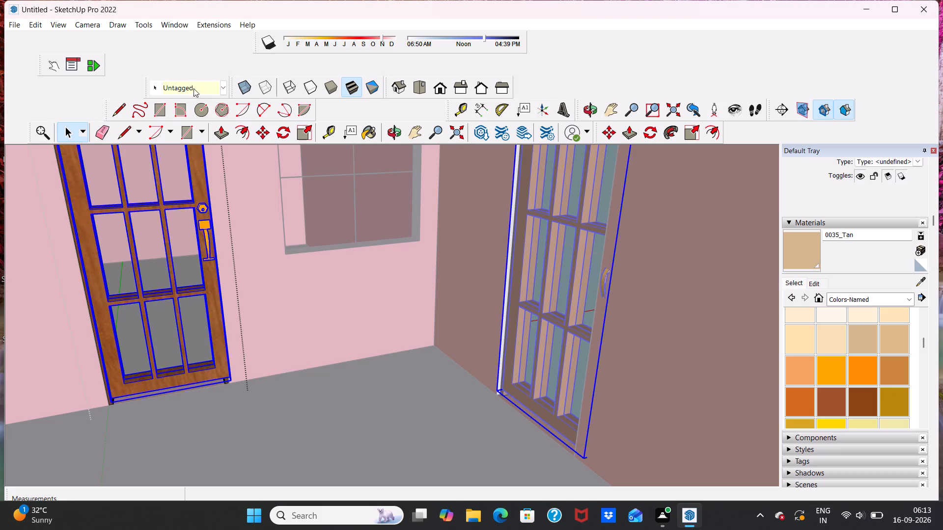
{"action": "left_click_drag", "start_coordinate": [262, 132], "coordinate": [260, 150]}
{"action": "left_click", "coordinate": [260, 128]}
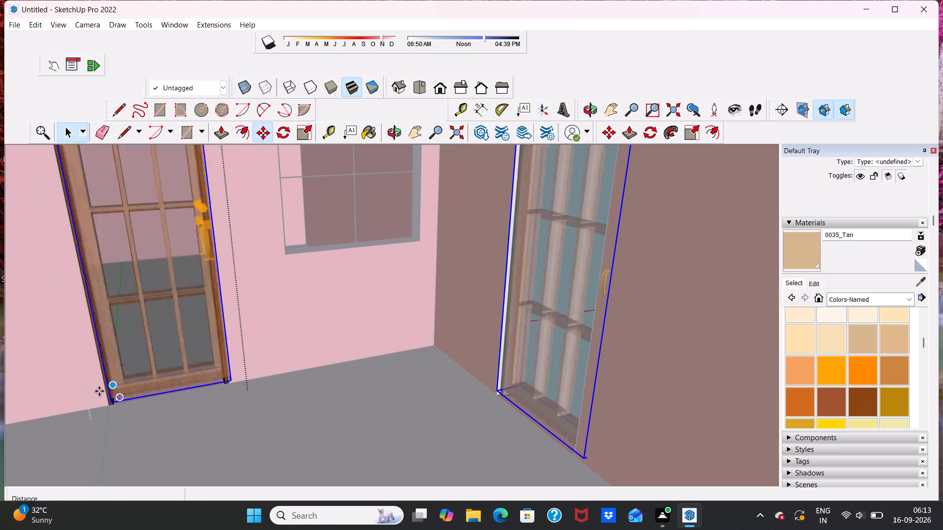
{"action": "left_click", "coordinate": [115, 399]}
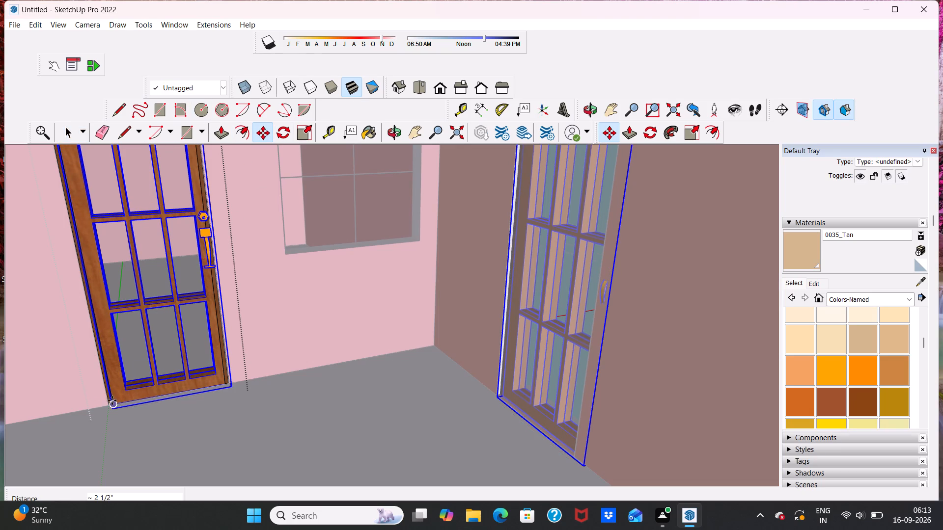
{"action": "key", "text": "space"}
{"action": "key", "text": "space"}
{"action": "middle_click_drag", "start_coordinate": [179, 354], "coordinate": [226, 309]}
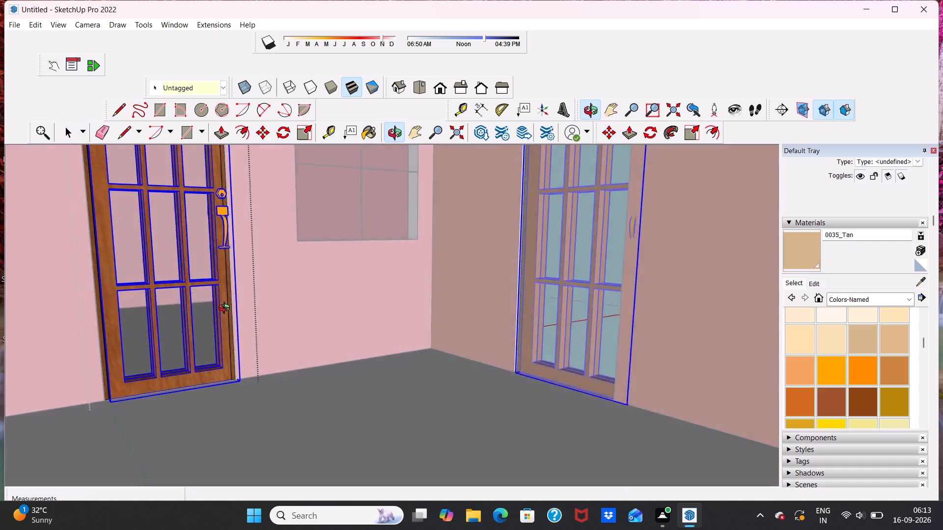
{"action": "middle_click_drag", "start_coordinate": [226, 309], "coordinate": [183, 349]}
{"action": "scroll", "coordinate": [183, 349], "scroll_direction": "down", "scroll_amount": 1}
{"action": "key", "text": "space"}
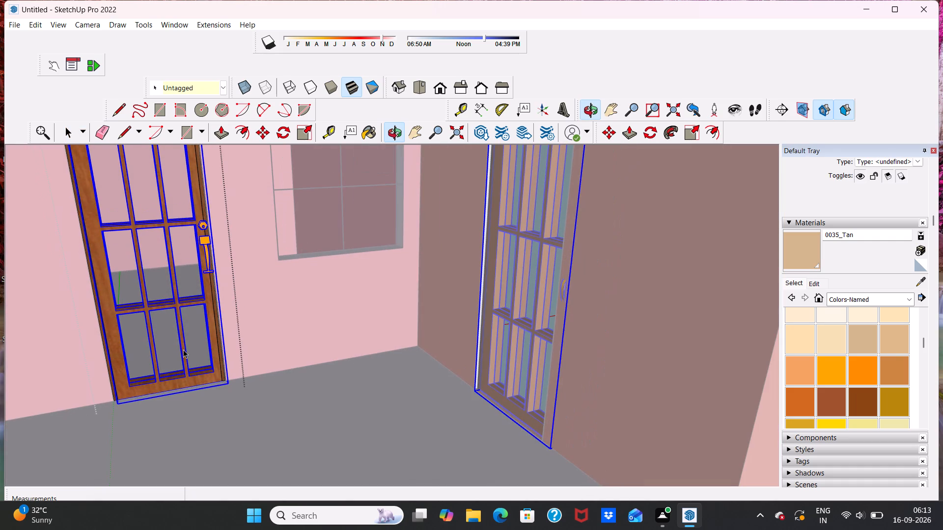
{"action": "left_click", "coordinate": [273, 396]}
Delete the plain grey door from the pink wall's ground-floor doorway.
{"action": "scroll", "coordinate": [250, 356], "scroll_direction": "down", "scroll_amount": 4}
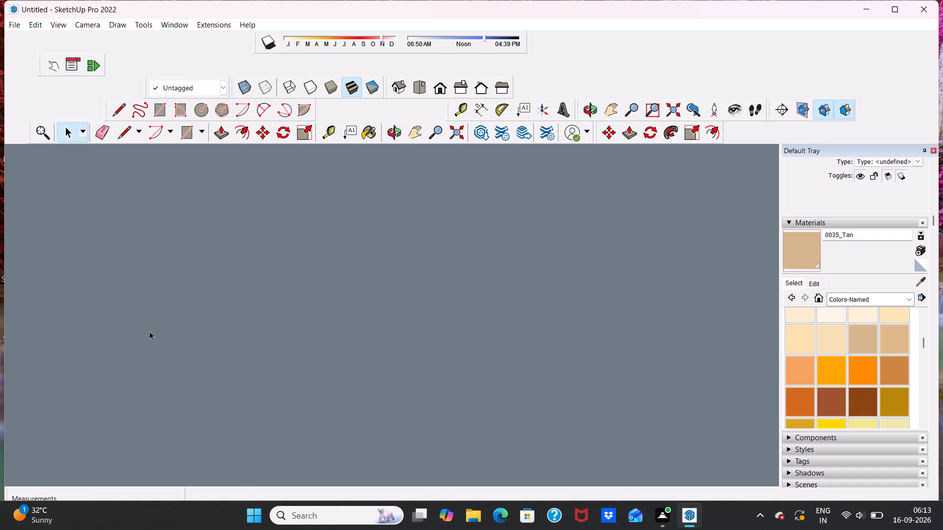
{"action": "scroll", "coordinate": [227, 298], "scroll_direction": "down", "scroll_amount": 8}
{"action": "left_click", "coordinate": [444, 86]}
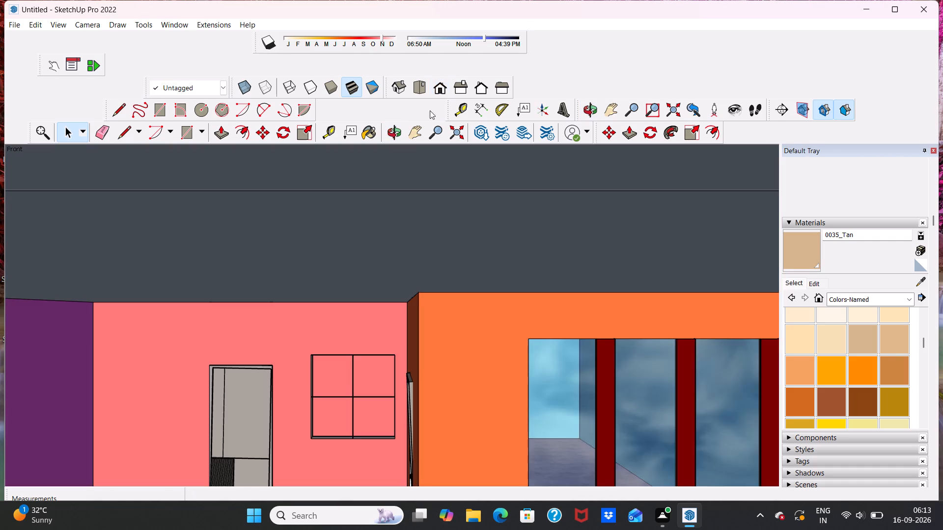
{"action": "scroll", "coordinate": [413, 152], "scroll_direction": "down", "scroll_amount": 6}
{"action": "scroll", "coordinate": [314, 270], "scroll_direction": "down", "scroll_amount": 7}
{"action": "middle_click_drag", "start_coordinate": [305, 282], "coordinate": [359, 361]}
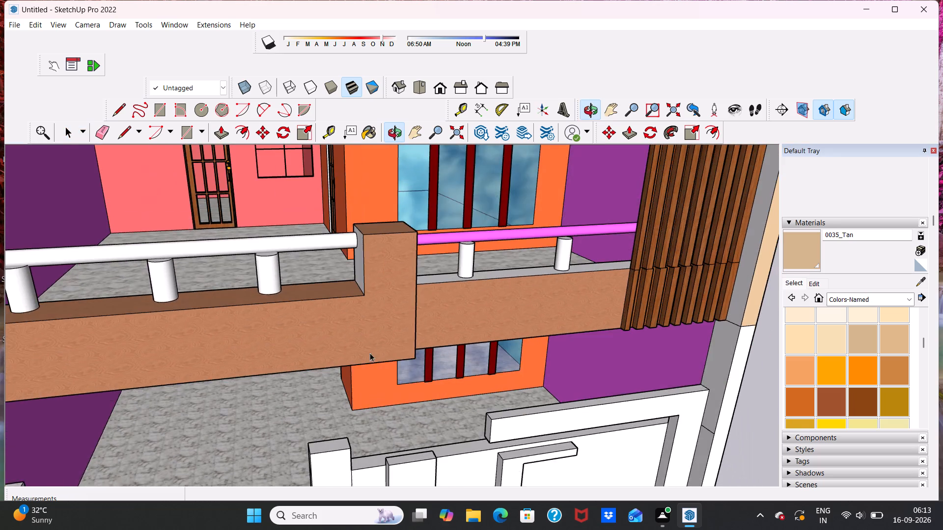
{"action": "scroll", "coordinate": [300, 279], "scroll_direction": "down", "scroll_amount": 4}
{"action": "middle_click_drag", "start_coordinate": [336, 226], "coordinate": [370, 163]}
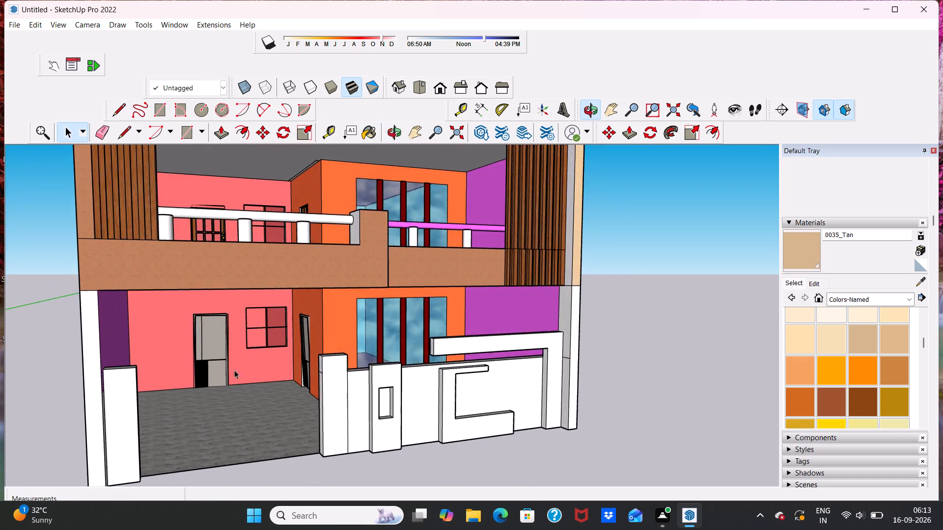
{"action": "scroll", "coordinate": [226, 381], "scroll_direction": "up", "scroll_amount": 4}
{"action": "left_click", "coordinate": [196, 316]}
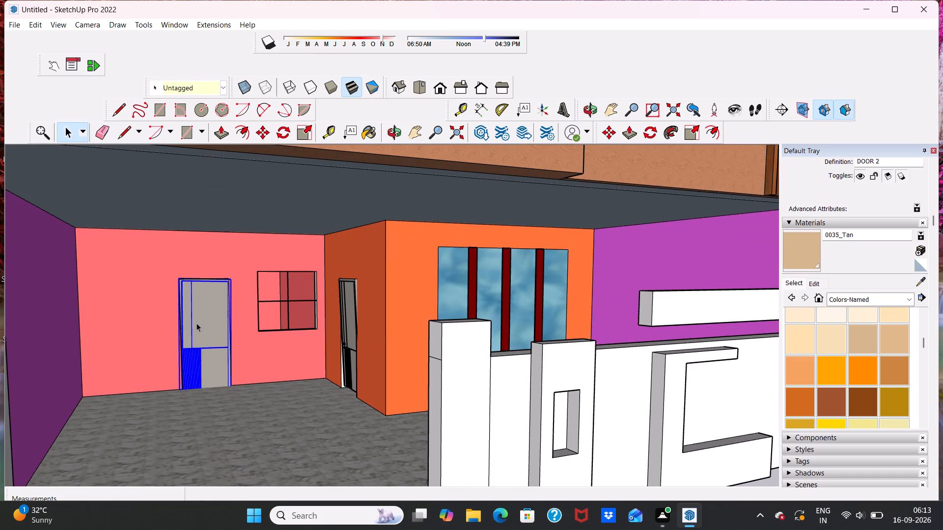
{"action": "key", "text": "Delete"}
Import the DOOR (1) model from Downloads and place it at the bottom corner of the pink wall's ground-floor doorway.
{"action": "left_click", "coordinate": [16, 26]}
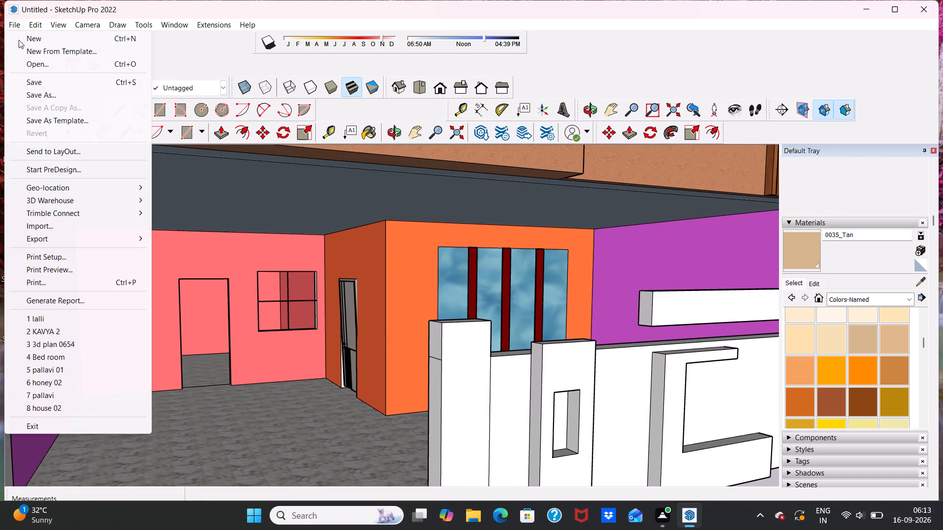
{"action": "left_click", "coordinate": [63, 225]}
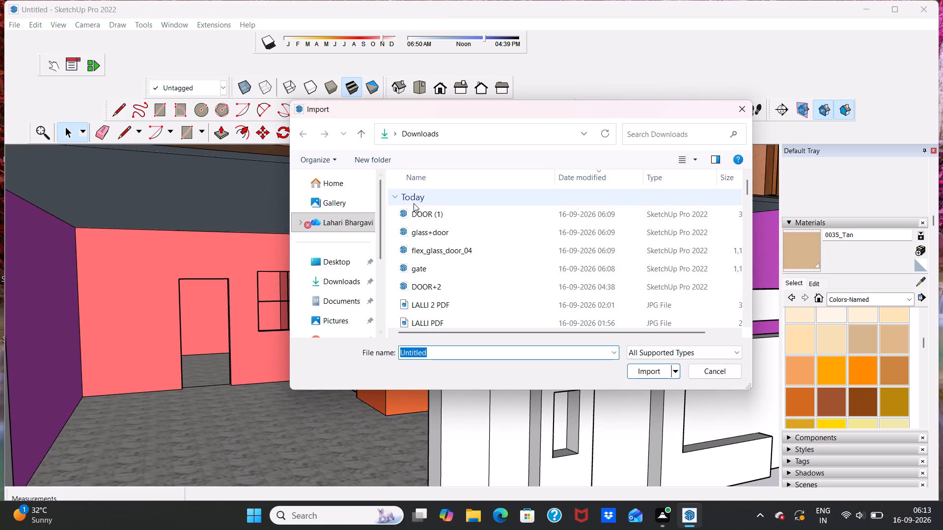
{"action": "left_click", "coordinate": [437, 211]}
{"action": "left_click", "coordinate": [652, 371]}
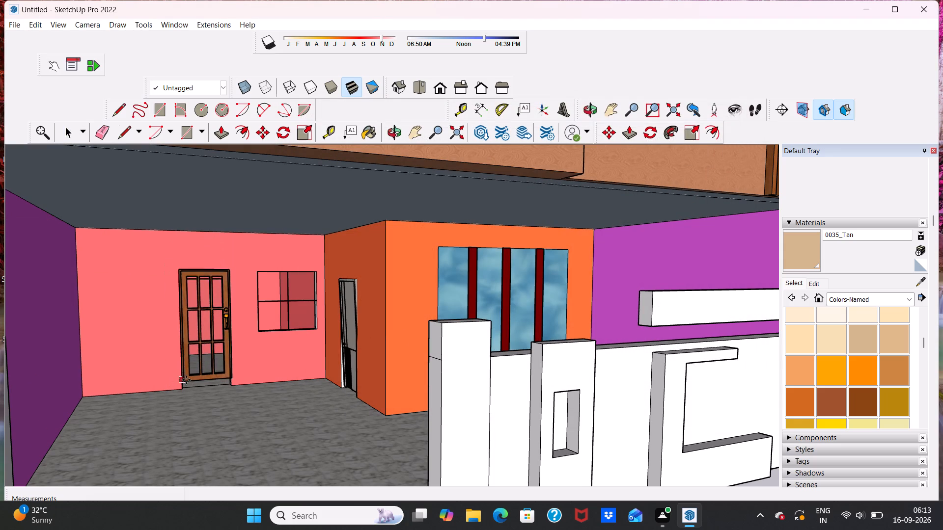
{"action": "left_click", "coordinate": [179, 390]}
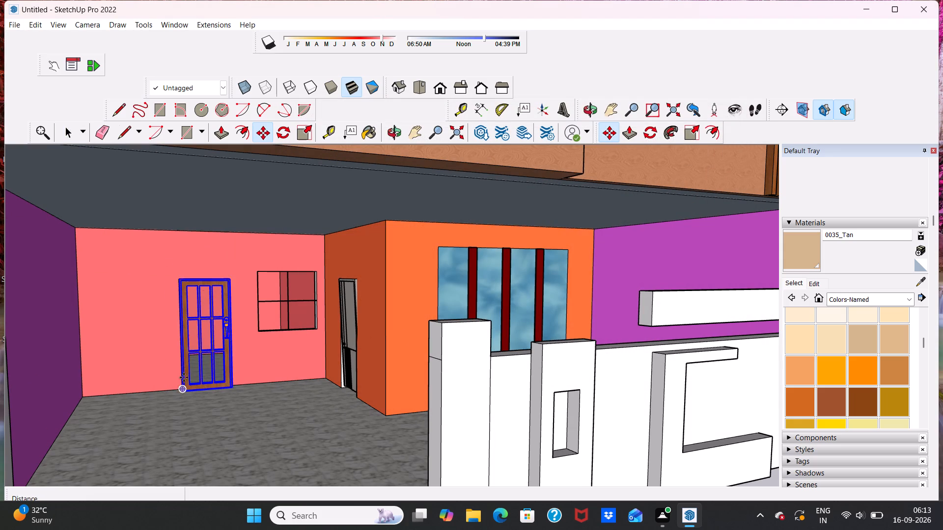
Shift the imported ground-floor door slightly back by its top corner into the pink wall's doorway.
{"action": "middle_click_drag", "start_coordinate": [196, 340], "coordinate": [134, 416]}
{"action": "scroll", "coordinate": [135, 416], "scroll_direction": "up", "scroll_amount": 1}
{"action": "middle_click_drag", "start_coordinate": [178, 431], "coordinate": [232, 307]}
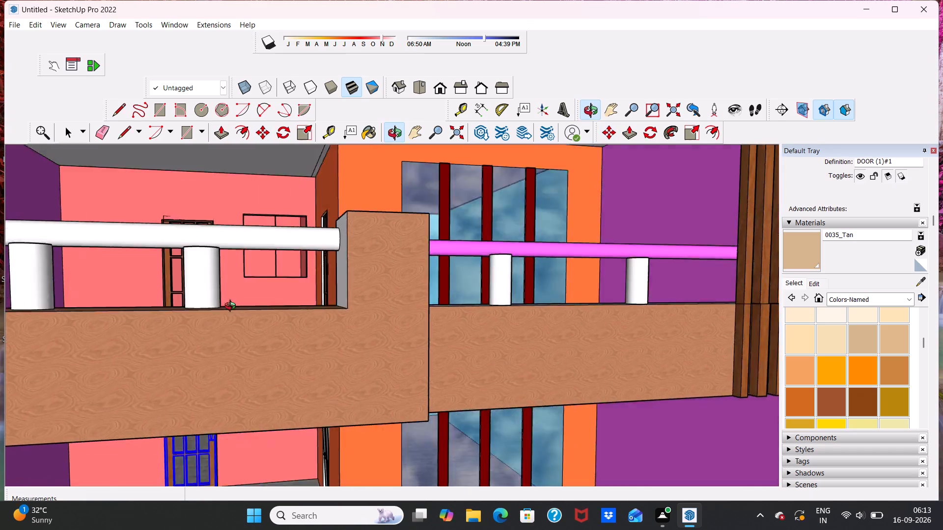
{"action": "middle_click_drag", "start_coordinate": [232, 307], "coordinate": [289, 250]}
{"action": "scroll", "coordinate": [82, 368], "scroll_direction": "down", "scroll_amount": 8}
{"action": "middle_click_drag", "start_coordinate": [161, 390], "coordinate": [65, 412]}
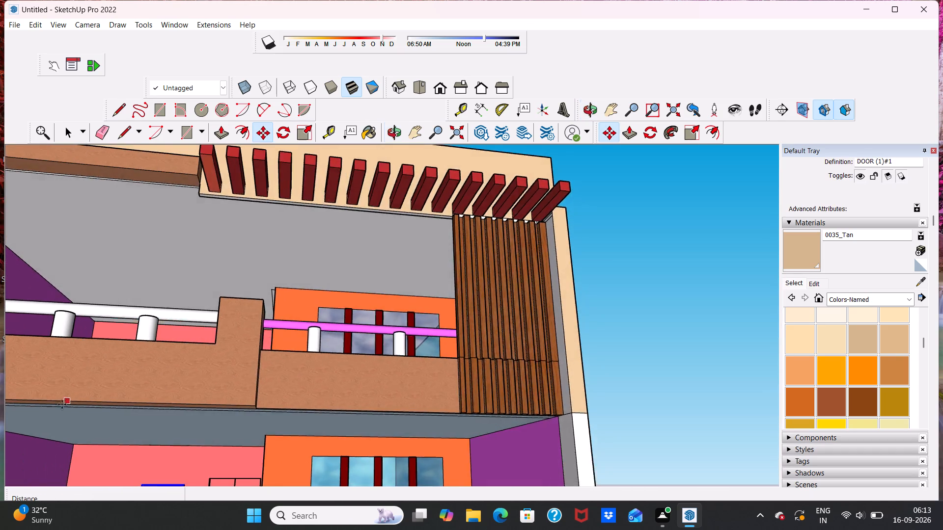
{"action": "scroll", "coordinate": [66, 425], "scroll_direction": "down", "scroll_amount": 5}
{"action": "scroll", "coordinate": [162, 443], "scroll_direction": "up", "scroll_amount": 3}
{"action": "scroll", "coordinate": [239, 364], "scroll_direction": "down", "scroll_amount": 9}
{"action": "scroll", "coordinate": [151, 467], "scroll_direction": "up", "scroll_amount": 7}
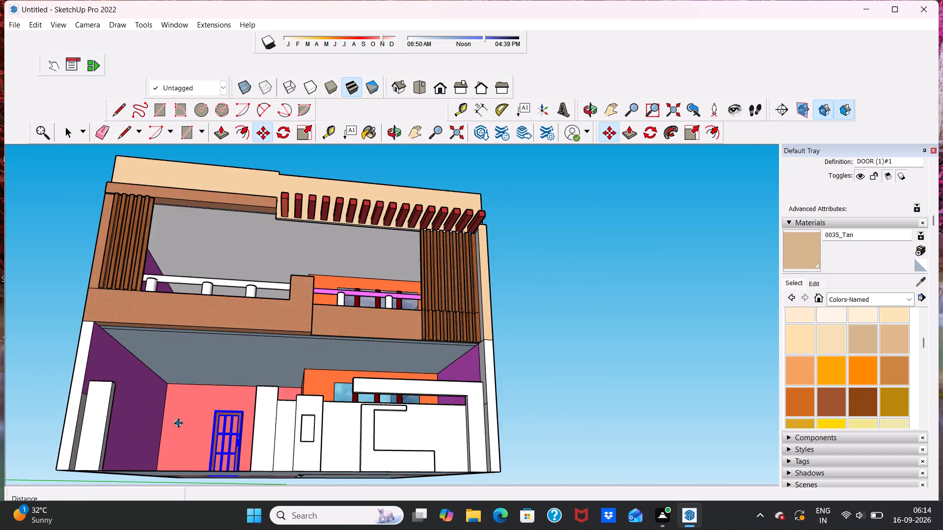
{"action": "scroll", "coordinate": [178, 423], "scroll_direction": "up", "scroll_amount": 3}
{"action": "middle_click_drag", "start_coordinate": [275, 401], "coordinate": [327, 437]}
{"action": "scroll", "coordinate": [247, 433], "scroll_direction": "up", "scroll_amount": 6}
{"action": "scroll", "coordinate": [227, 396], "scroll_direction": "up", "scroll_amount": 3}
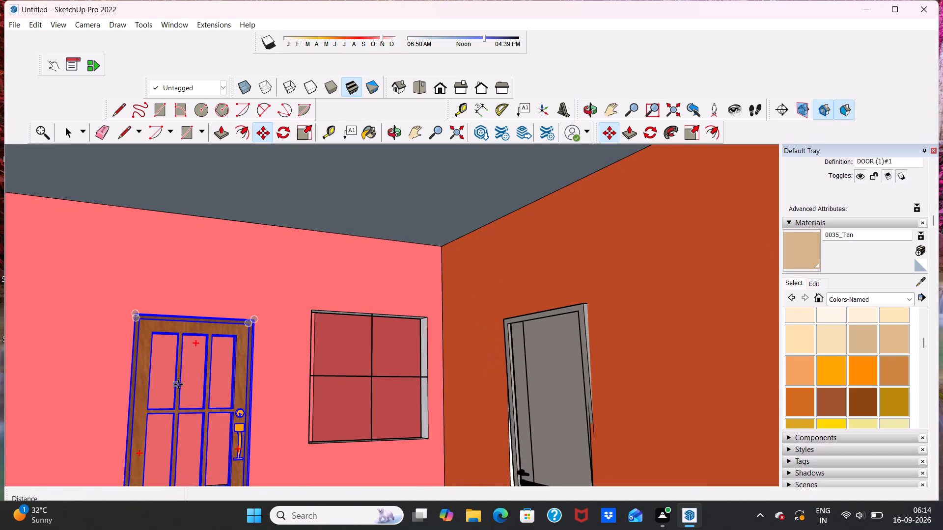
{"action": "middle_click_drag", "start_coordinate": [180, 383], "coordinate": [61, 383]}
{"action": "scroll", "coordinate": [147, 384], "scroll_direction": "up", "scroll_amount": 3}
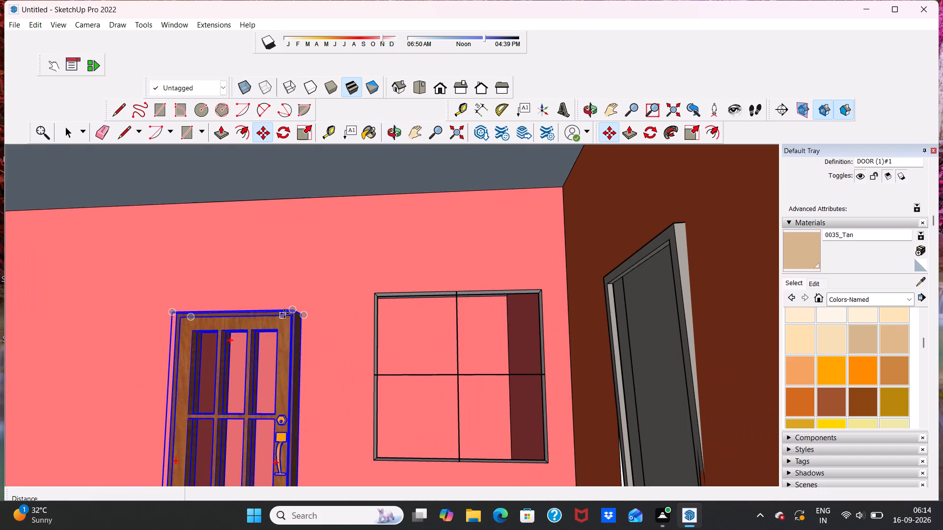
{"action": "left_click_drag", "start_coordinate": [293, 307], "coordinate": [302, 309]}
{"action": "middle_click_drag", "start_coordinate": [289, 322], "coordinate": [310, 280]}
{"action": "scroll", "coordinate": [306, 282], "scroll_direction": "up", "scroll_amount": 1}
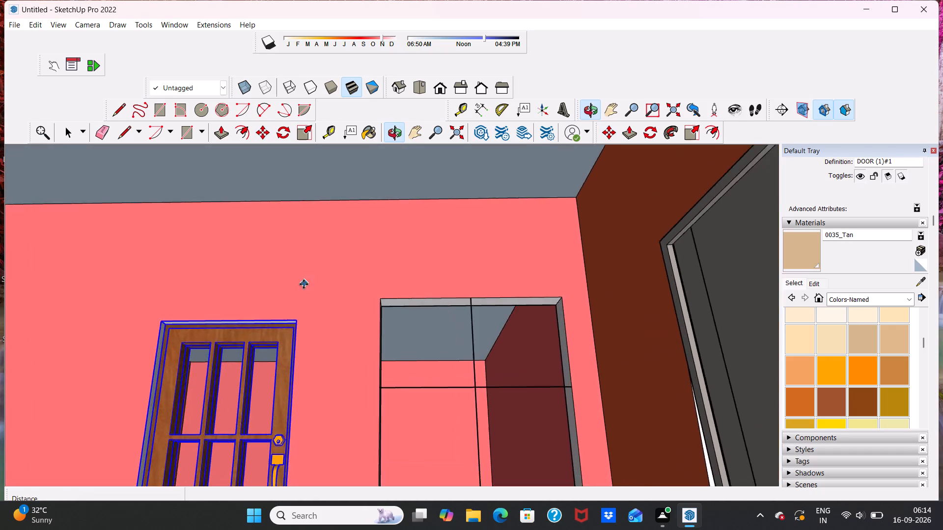
Return to the front view, deselect the door, and examine the doors on both floors of the facade.
{"action": "scroll", "coordinate": [304, 284], "scroll_direction": "down", "scroll_amount": 6}
{"action": "scroll", "coordinate": [240, 372], "scroll_direction": "down", "scroll_amount": 2}
{"action": "scroll", "coordinate": [304, 307], "scroll_direction": "down", "scroll_amount": 2}
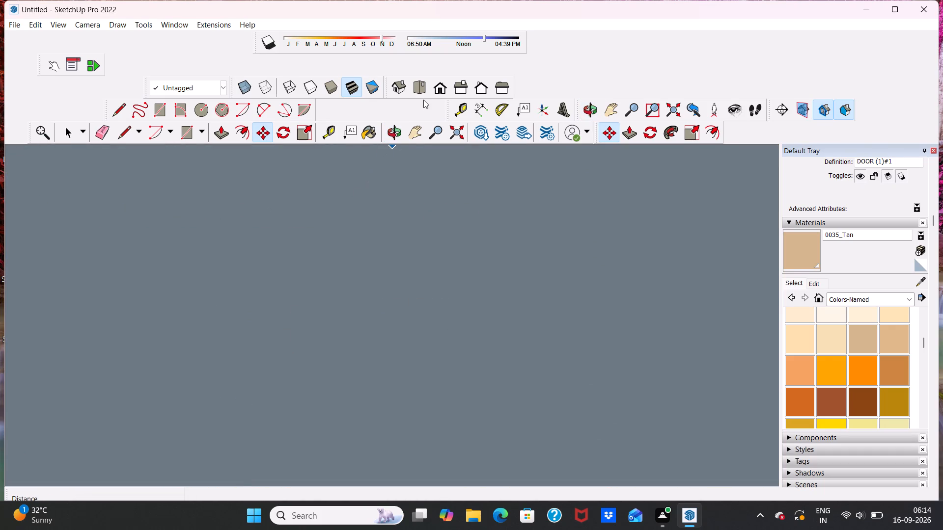
{"action": "left_click", "coordinate": [440, 84]}
{"action": "scroll", "coordinate": [360, 201], "scroll_direction": "down", "scroll_amount": 2}
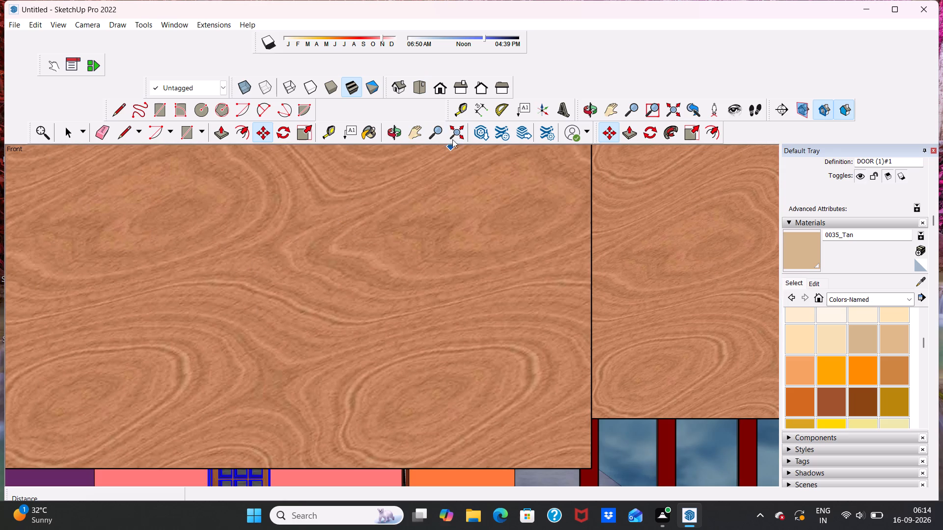
{"action": "left_click_drag", "start_coordinate": [446, 85], "coordinate": [441, 88]}
{"action": "scroll", "coordinate": [367, 175], "scroll_direction": "down", "scroll_amount": 1}
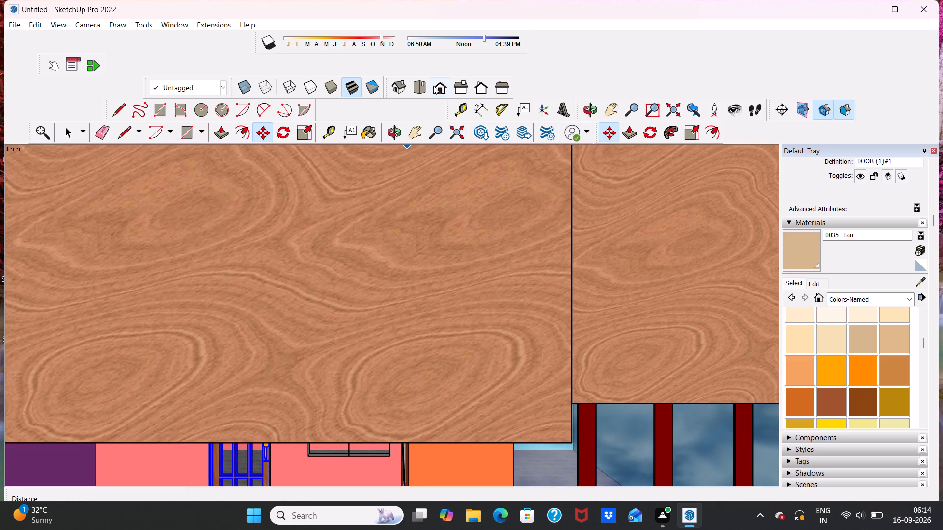
{"action": "left_click", "coordinate": [438, 83]}
{"action": "scroll", "coordinate": [342, 237], "scroll_direction": "down", "scroll_amount": 11}
{"action": "middle_click_drag", "start_coordinate": [252, 439], "coordinate": [301, 367]}
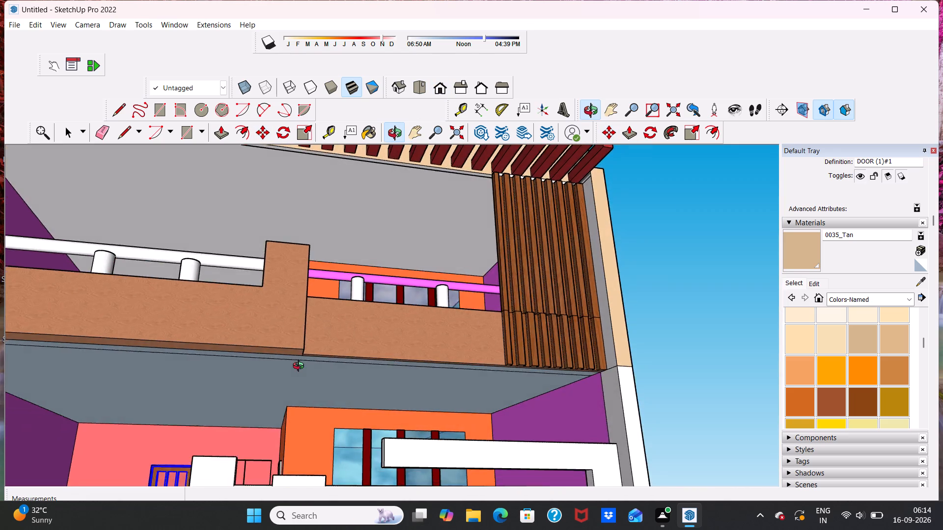
{"action": "middle_click_drag", "start_coordinate": [301, 367], "coordinate": [271, 385]}
{"action": "scroll", "coordinate": [271, 385], "scroll_direction": "down", "scroll_amount": 1}
{"action": "left_click", "coordinate": [623, 319]}
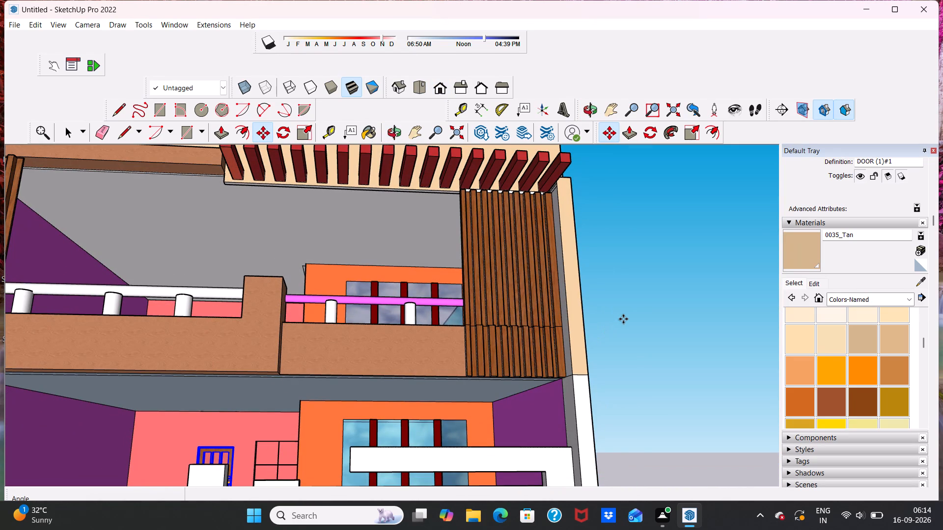
{"action": "left_click", "coordinate": [623, 319]}
{"action": "key", "text": "space"}
{"action": "key", "text": "space"}
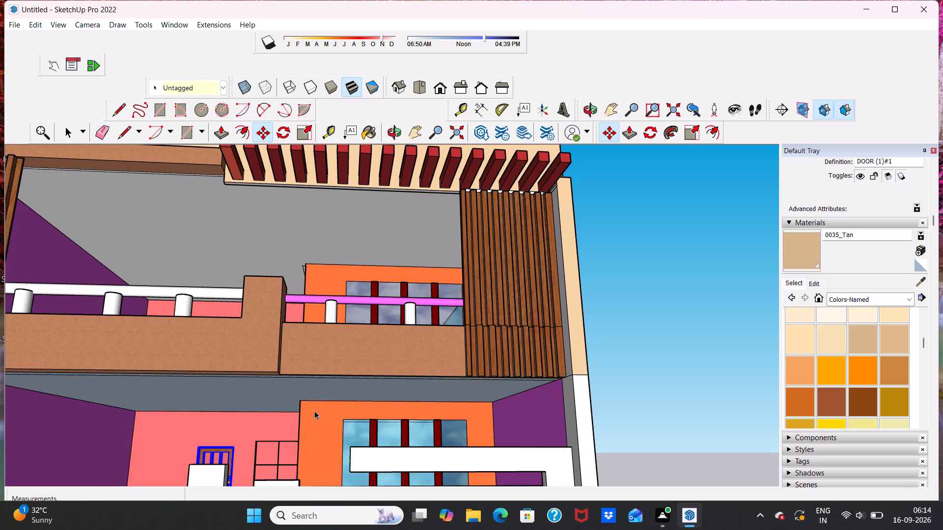
{"action": "left_click", "coordinate": [616, 272]}
{"action": "scroll", "coordinate": [196, 461], "scroll_direction": "up", "scroll_amount": 2}
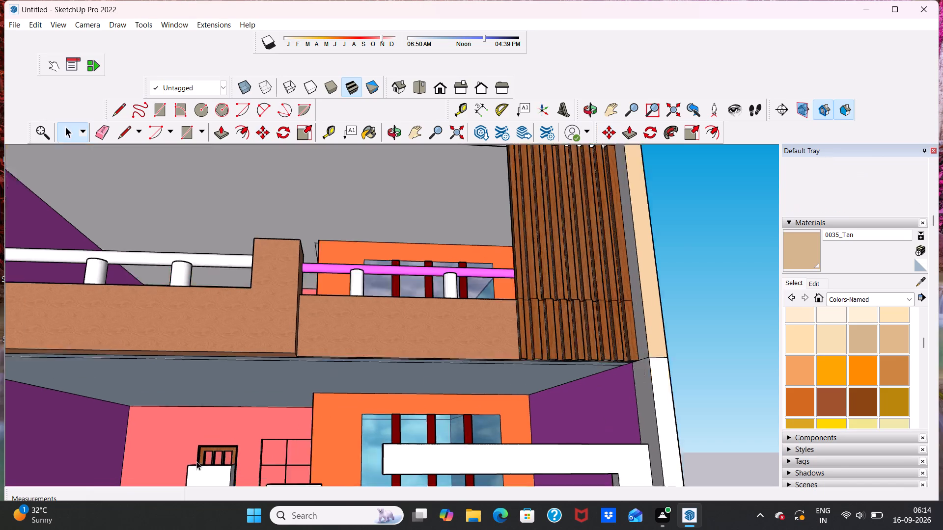
{"action": "scroll", "coordinate": [196, 461], "scroll_direction": "up", "scroll_amount": 2}
{"action": "middle_click_drag", "start_coordinate": [248, 432], "coordinate": [339, 435]}
{"action": "scroll", "coordinate": [336, 428], "scroll_direction": "up", "scroll_amount": 1}
{"action": "scroll", "coordinate": [327, 404], "scroll_direction": "down", "scroll_amount": 8}
{"action": "middle_click_drag", "start_coordinate": [317, 396], "coordinate": [249, 446]}
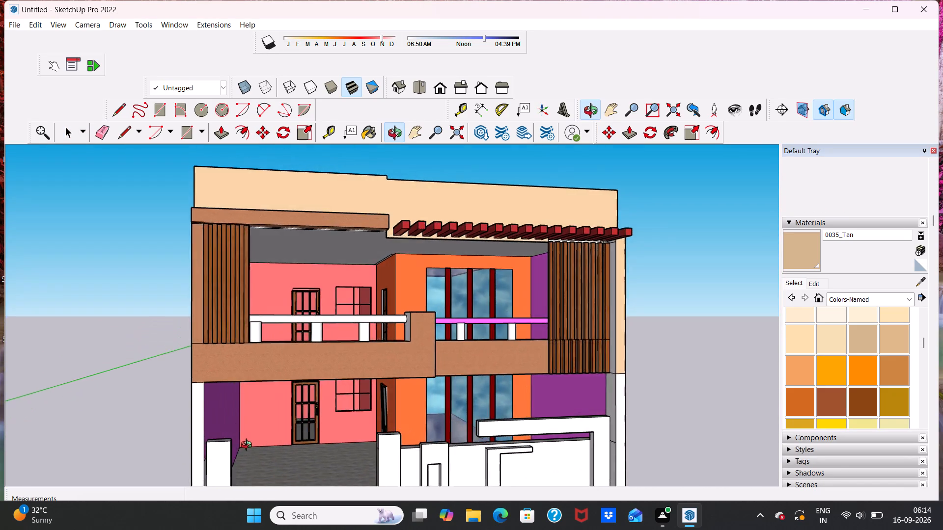
Examine the fitted doors in the pink wall's doorways on the ground floor and behind the upper balcony railing.
{"action": "middle_click_drag", "start_coordinate": [249, 446], "coordinate": [230, 457]}
{"action": "scroll", "coordinate": [278, 425], "scroll_direction": "up", "scroll_amount": 4}
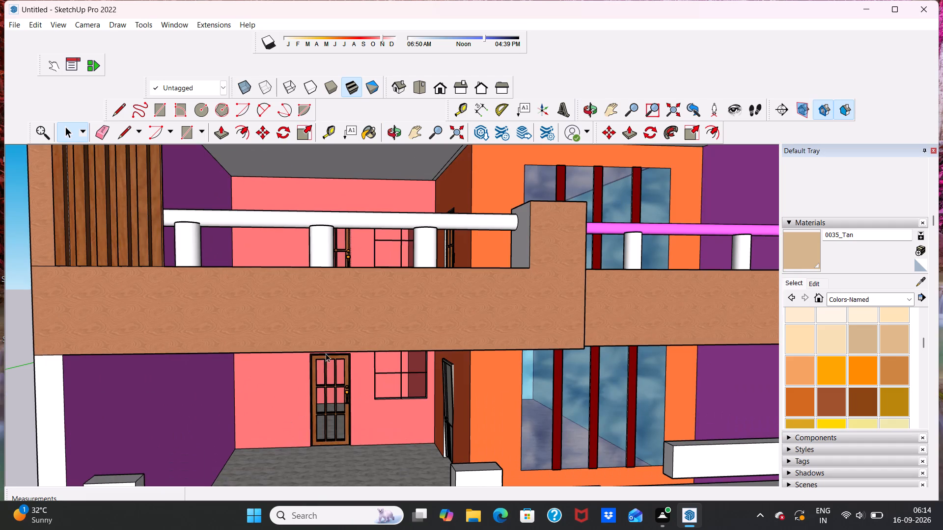
{"action": "middle_click_drag", "start_coordinate": [321, 334], "coordinate": [267, 423]}
{"action": "scroll", "coordinate": [321, 334], "scroll_direction": "down", "scroll_amount": 1}
{"action": "scroll", "coordinate": [375, 263], "scroll_direction": "up", "scroll_amount": 5}
{"action": "scroll", "coordinate": [391, 252], "scroll_direction": "down", "scroll_amount": 5}
{"action": "scroll", "coordinate": [404, 227], "scroll_direction": "up", "scroll_amount": 3}
{"action": "scroll", "coordinate": [406, 225], "scroll_direction": "down", "scroll_amount": 6}
{"action": "middle_click_drag", "start_coordinate": [412, 215], "coordinate": [424, 264]}
{"action": "scroll", "coordinate": [405, 221], "scroll_direction": "down", "scroll_amount": 5}
{"action": "middle_click_drag", "start_coordinate": [416, 252], "coordinate": [461, 134]}
{"action": "scroll", "coordinate": [413, 215], "scroll_direction": "up", "scroll_amount": 4}
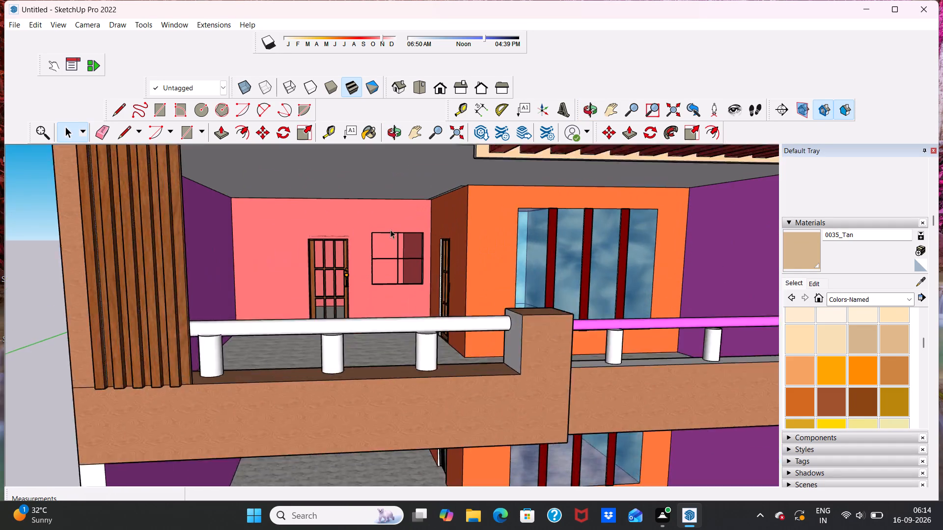
{"action": "scroll", "coordinate": [390, 230], "scroll_direction": "up", "scroll_amount": 2}
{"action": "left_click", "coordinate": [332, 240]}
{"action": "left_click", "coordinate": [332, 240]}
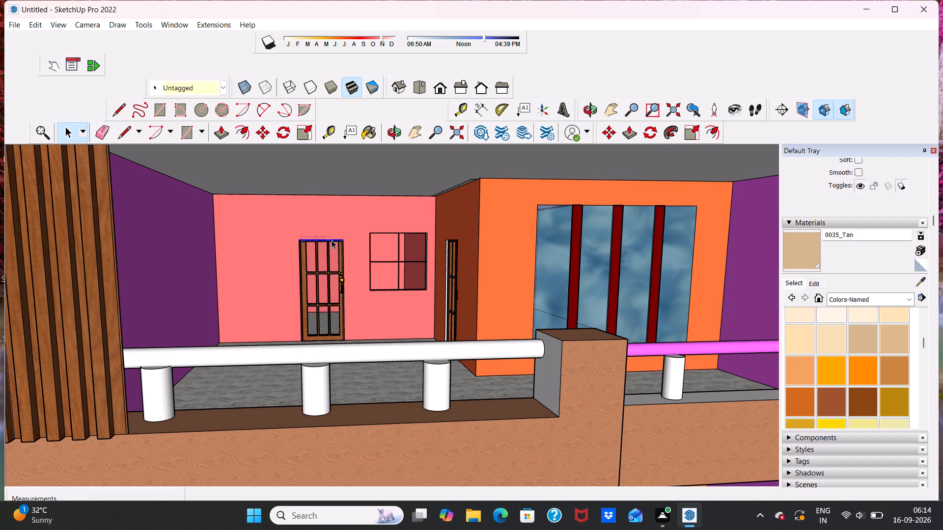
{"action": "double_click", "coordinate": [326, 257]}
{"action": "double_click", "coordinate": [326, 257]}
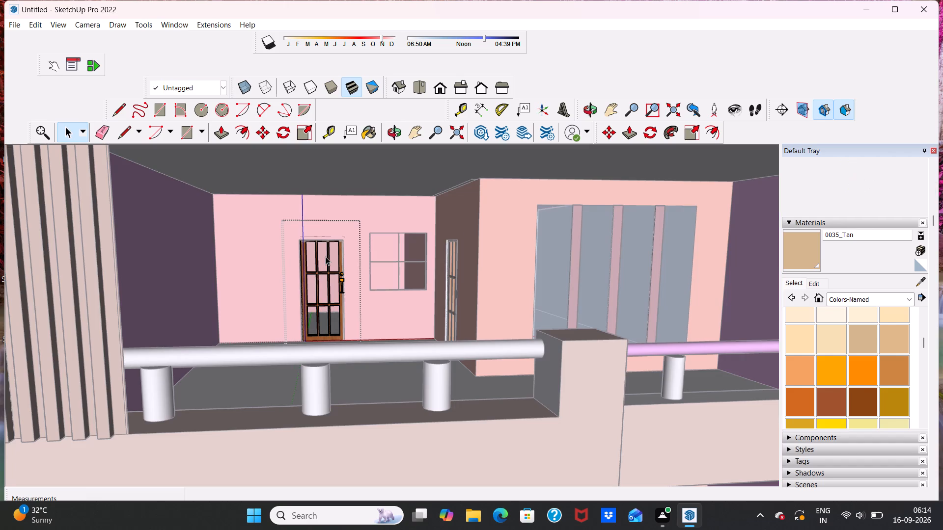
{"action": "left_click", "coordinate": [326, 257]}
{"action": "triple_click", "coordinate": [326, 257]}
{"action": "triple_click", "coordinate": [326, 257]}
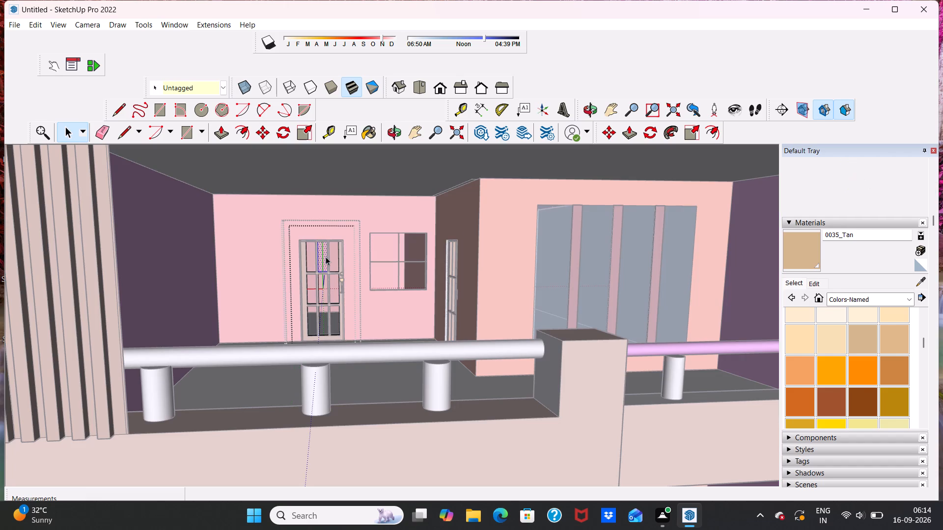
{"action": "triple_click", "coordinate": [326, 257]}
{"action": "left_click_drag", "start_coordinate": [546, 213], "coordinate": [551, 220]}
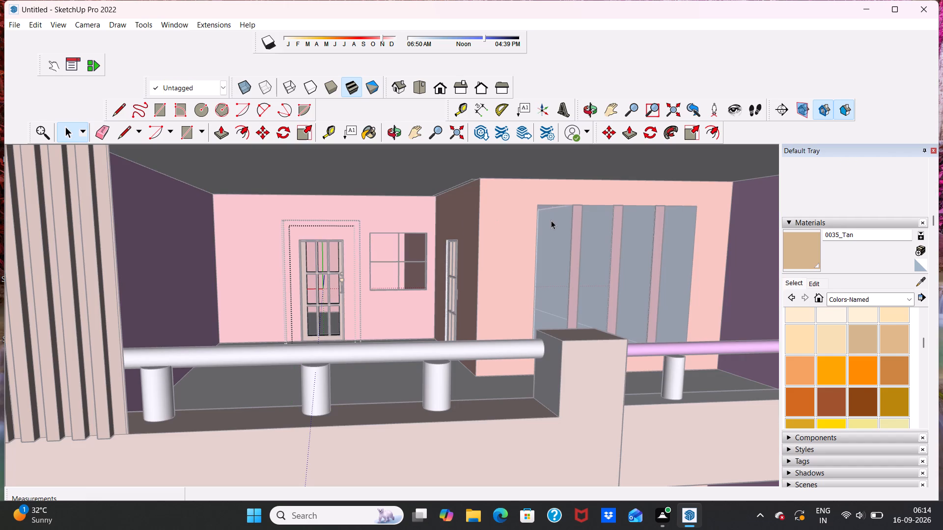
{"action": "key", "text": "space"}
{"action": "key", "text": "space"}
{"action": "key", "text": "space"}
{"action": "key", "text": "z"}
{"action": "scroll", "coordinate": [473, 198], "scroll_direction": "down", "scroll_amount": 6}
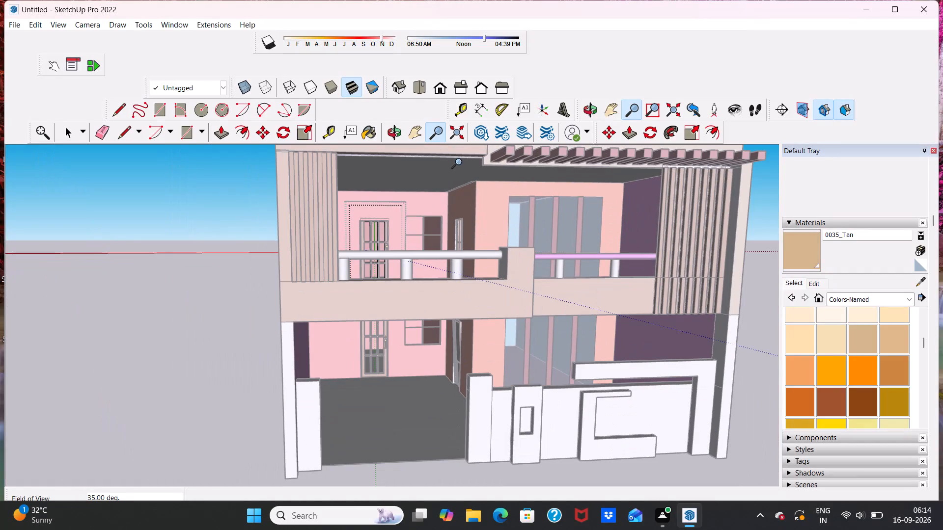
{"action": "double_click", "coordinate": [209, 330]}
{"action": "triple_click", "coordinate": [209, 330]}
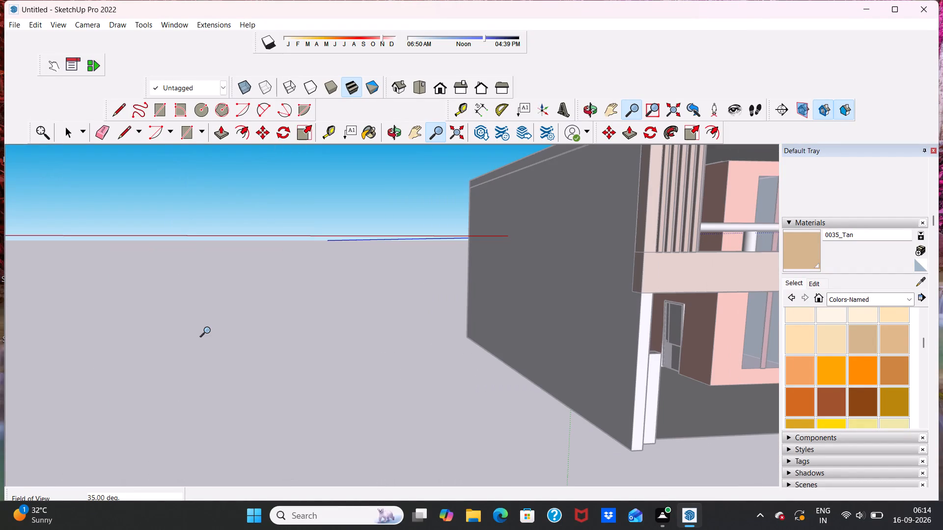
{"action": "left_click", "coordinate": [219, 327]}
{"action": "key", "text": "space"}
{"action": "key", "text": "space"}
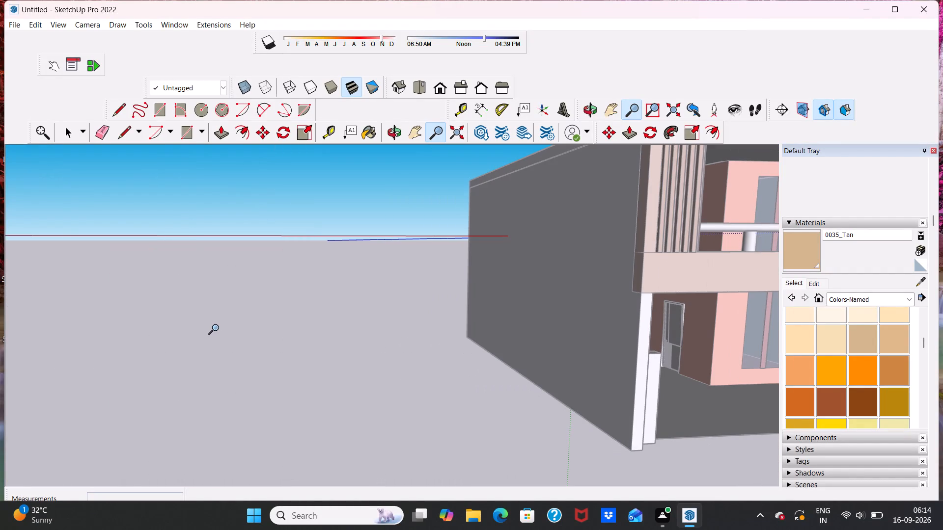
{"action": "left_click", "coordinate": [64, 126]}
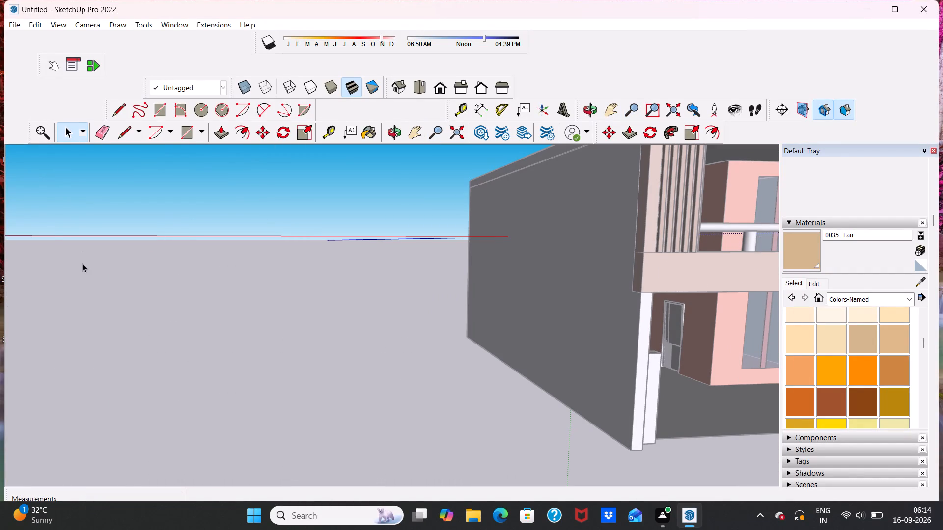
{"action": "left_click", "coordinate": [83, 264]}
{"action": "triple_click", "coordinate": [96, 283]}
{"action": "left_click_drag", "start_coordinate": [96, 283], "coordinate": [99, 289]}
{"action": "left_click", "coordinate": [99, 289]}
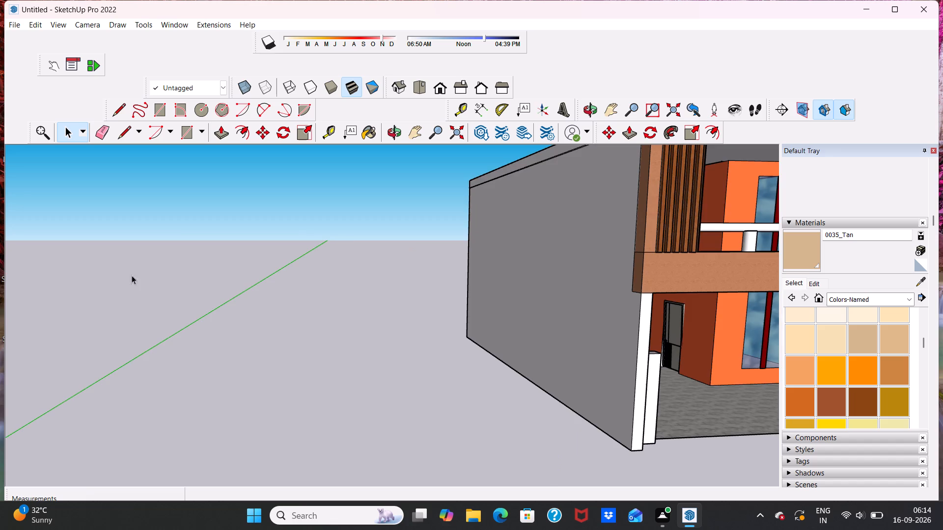
Delete the plain grey door from the ground-floor doorway in the dark orange side wall.
{"action": "scroll", "coordinate": [178, 266], "scroll_direction": "down", "scroll_amount": 5}
{"action": "middle_click_drag", "start_coordinate": [230, 298], "coordinate": [134, 296]}
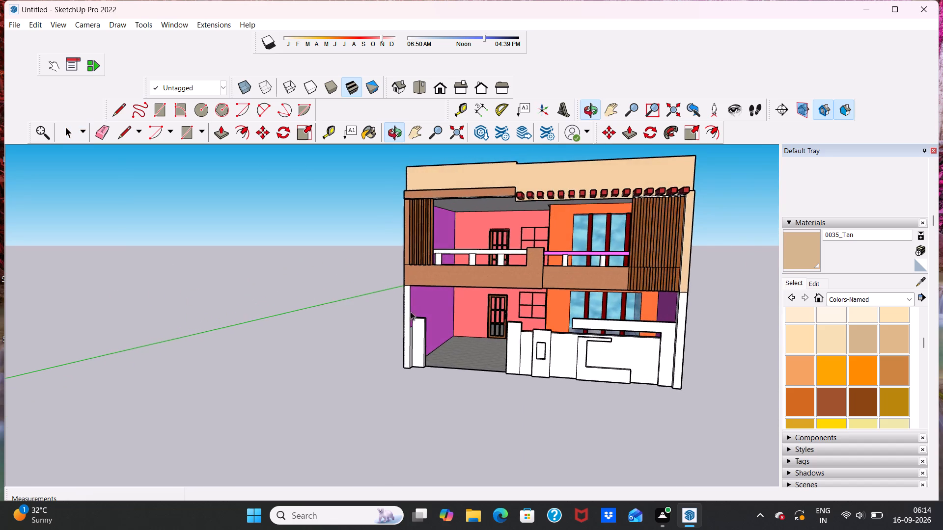
{"action": "scroll", "coordinate": [423, 312], "scroll_direction": "up", "scroll_amount": 4}
{"action": "middle_click_drag", "start_coordinate": [440, 306], "coordinate": [534, 306]}
{"action": "scroll", "coordinate": [536, 306], "scroll_direction": "up", "scroll_amount": 4}
{"action": "left_click", "coordinate": [529, 306]}
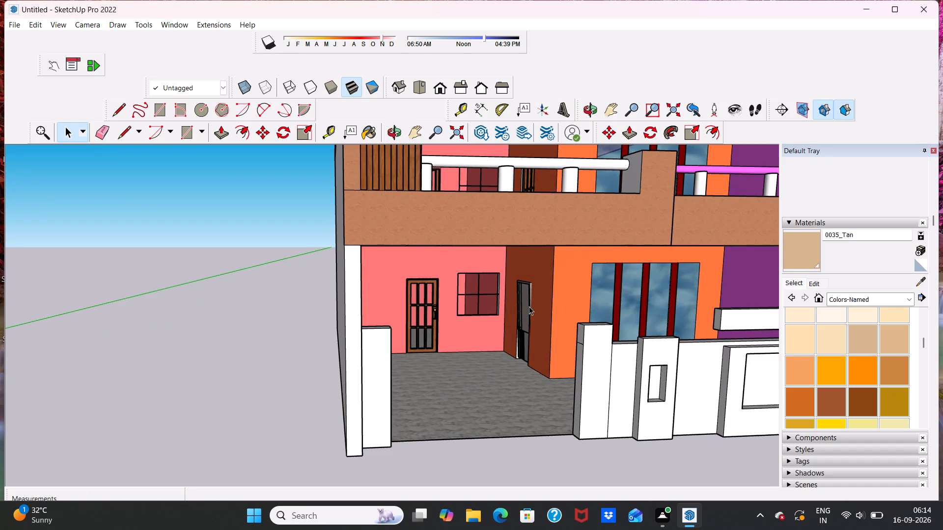
{"action": "left_click", "coordinate": [526, 319]}
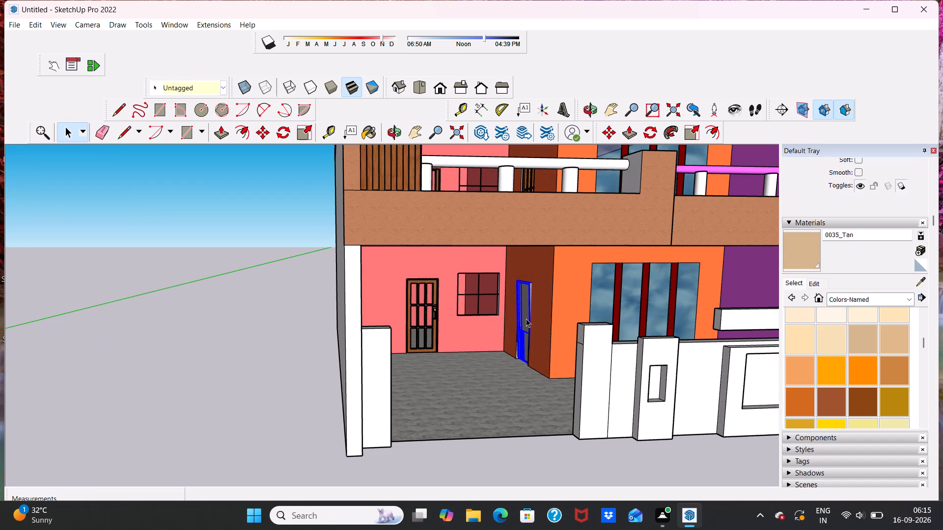
{"action": "key", "text": "Delete"}
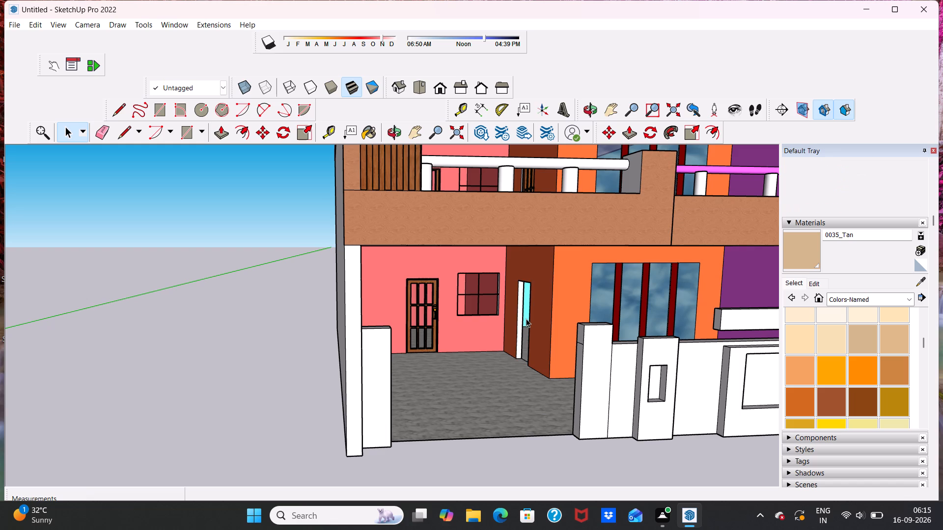
Import the DOOR (1) model from Downloads and place it on the tiled ground floor in front of the side wall's doorway.
{"action": "left_click", "coordinate": [19, 26]}
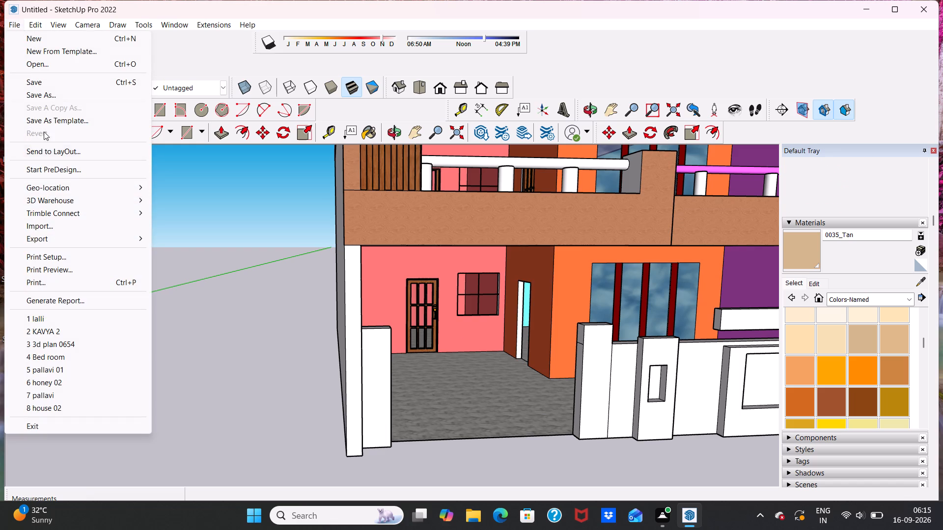
{"action": "left_click", "coordinate": [86, 225]}
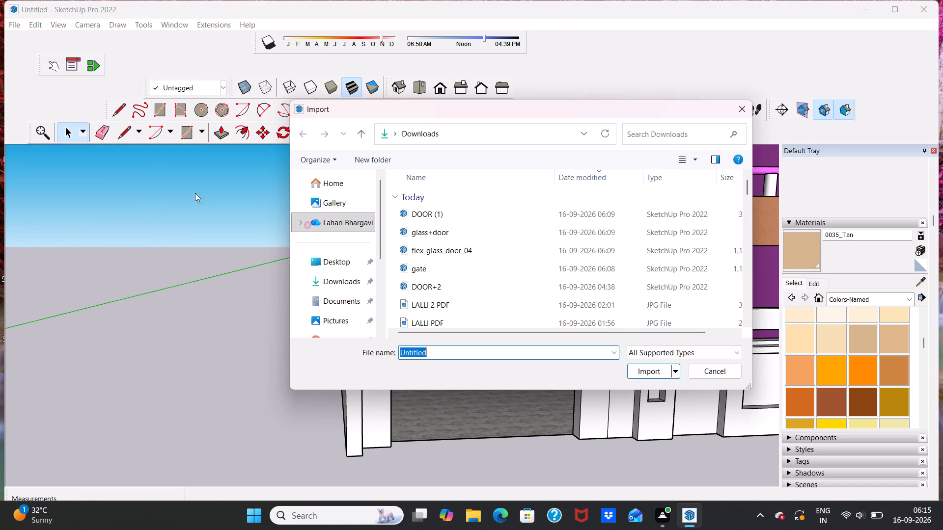
{"action": "left_click", "coordinate": [425, 211]}
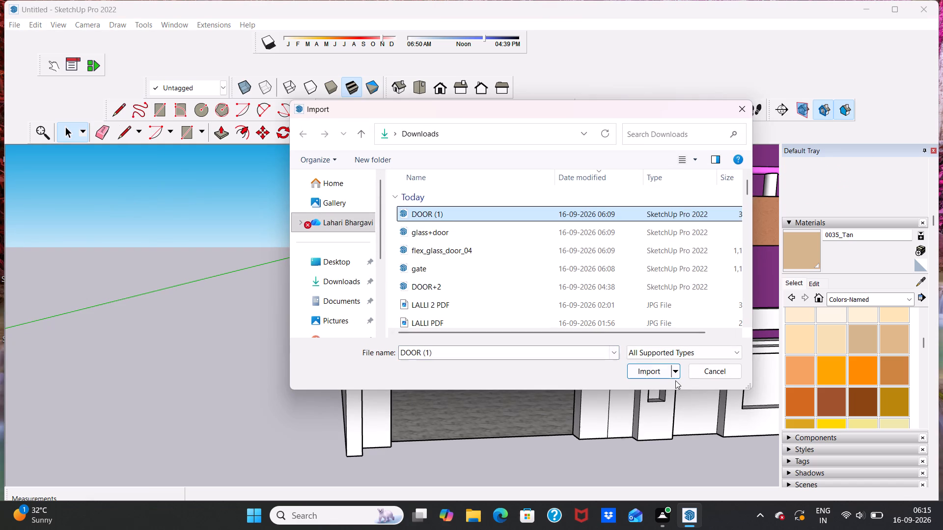
{"action": "left_click", "coordinate": [656, 369]}
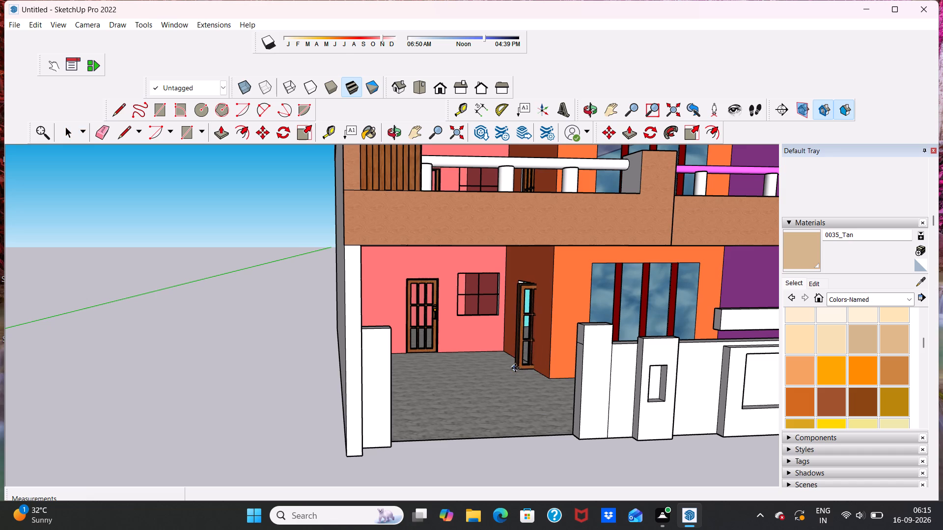
{"action": "scroll", "coordinate": [515, 368], "scroll_direction": "up", "scroll_amount": 6}
{"action": "left_click", "coordinate": [393, 401]}
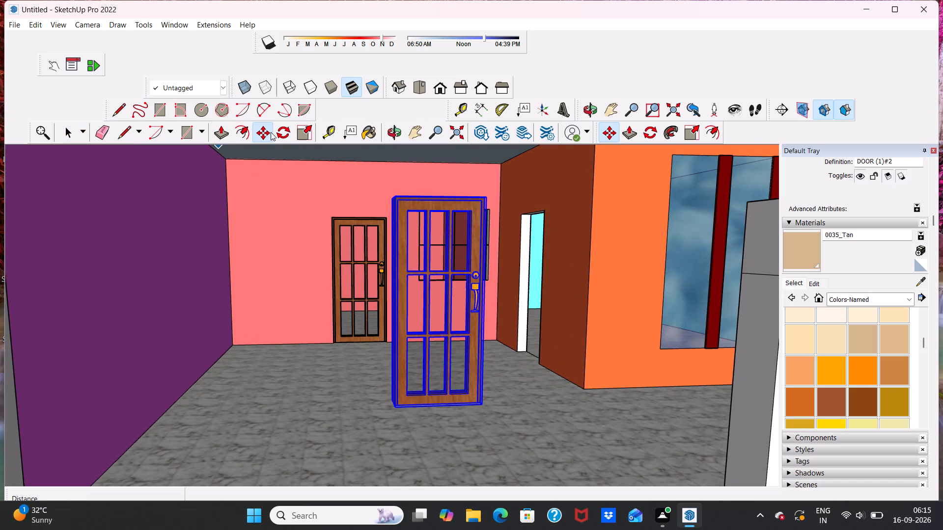
Rotate the imported door about 98 degrees on the floor plane around its bottom corner to face along the side wall.
{"action": "left_click", "coordinate": [283, 129]}
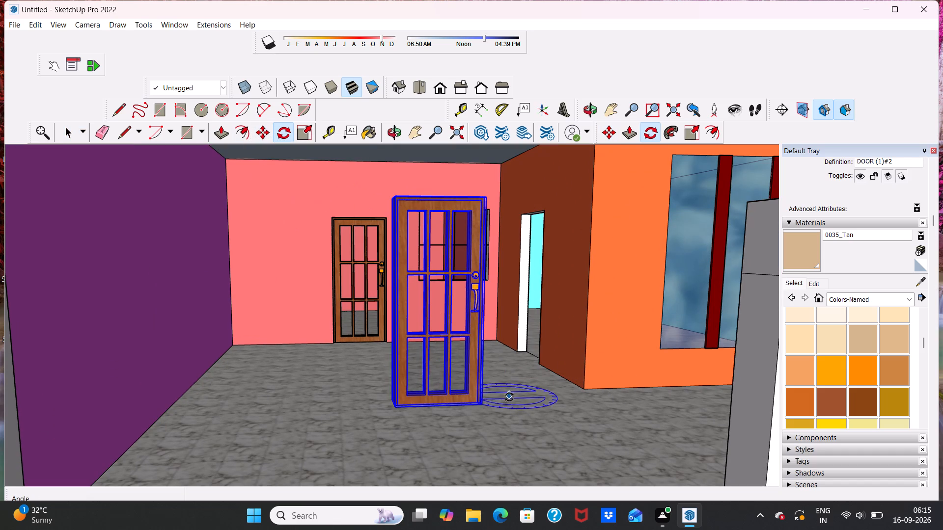
{"action": "left_click", "coordinate": [482, 403]}
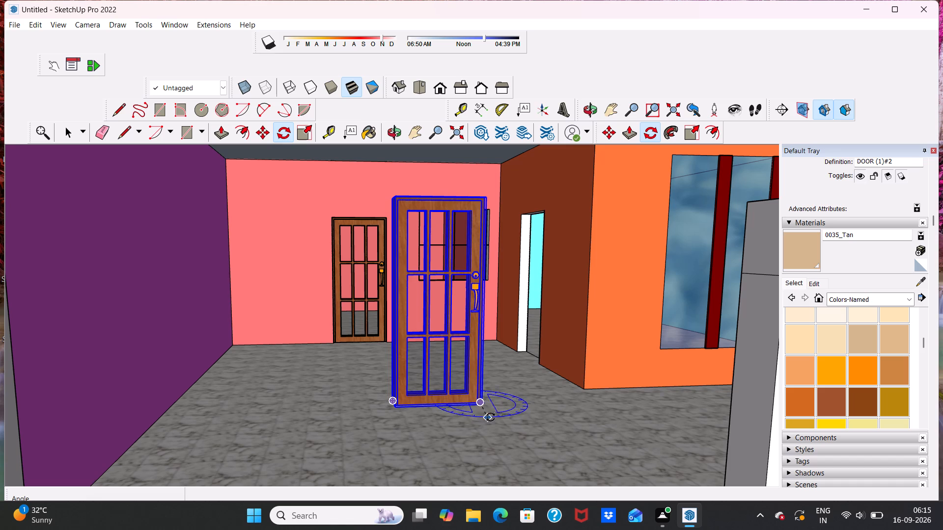
{"action": "left_click", "coordinate": [529, 405]}
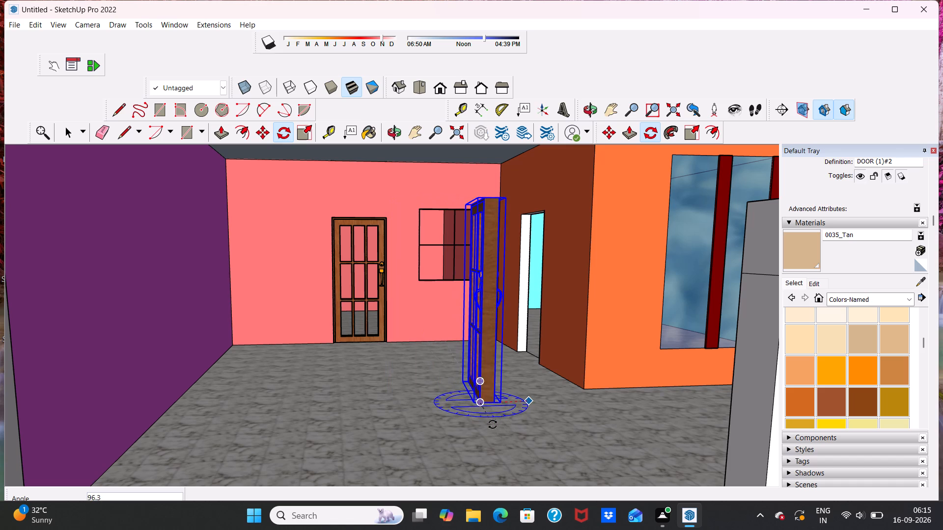
{"action": "left_click", "coordinate": [490, 425]}
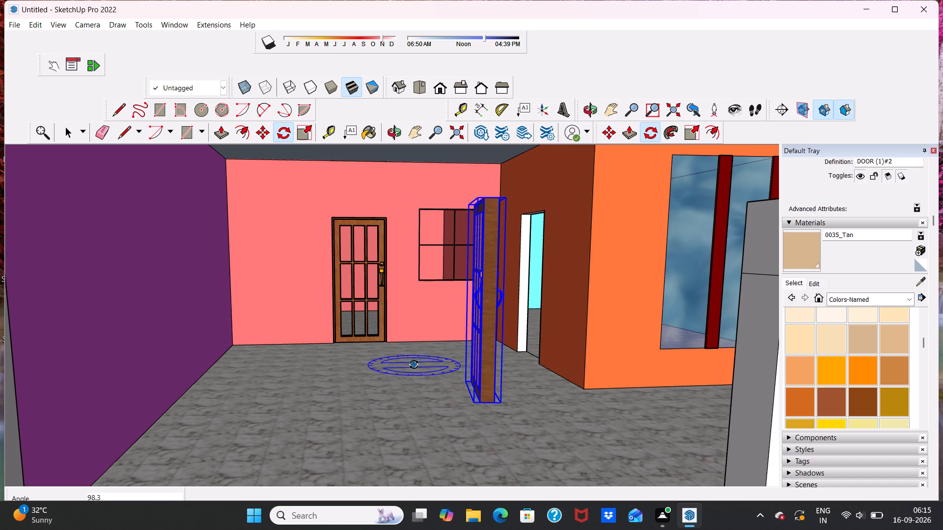
Move the rotated door by its bottom corner about 7 feet to the bottom corner of the side wall's ground-floor doorway.
{"action": "middle_click_drag", "start_coordinate": [414, 365], "coordinate": [469, 377]}
{"action": "scroll", "coordinate": [505, 346], "scroll_direction": "up", "scroll_amount": 4}
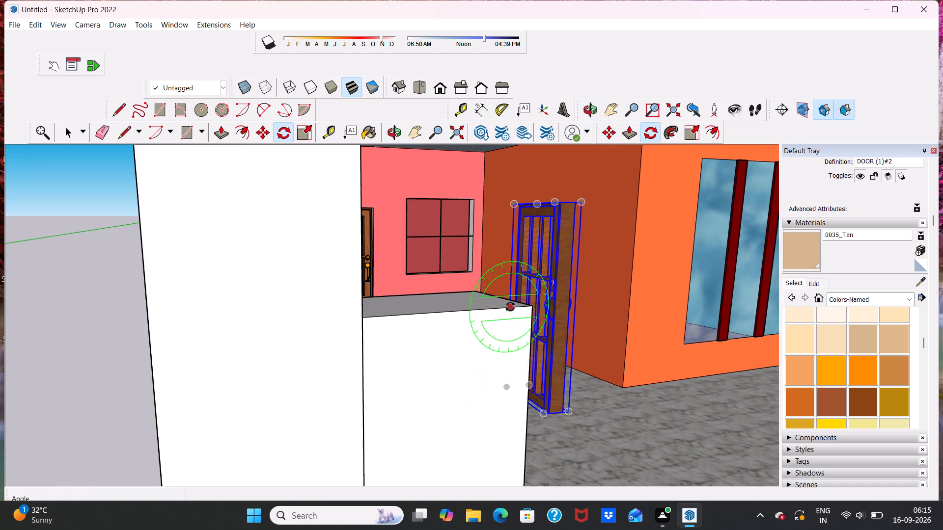
{"action": "scroll", "coordinate": [515, 288], "scroll_direction": "up", "scroll_amount": 5}
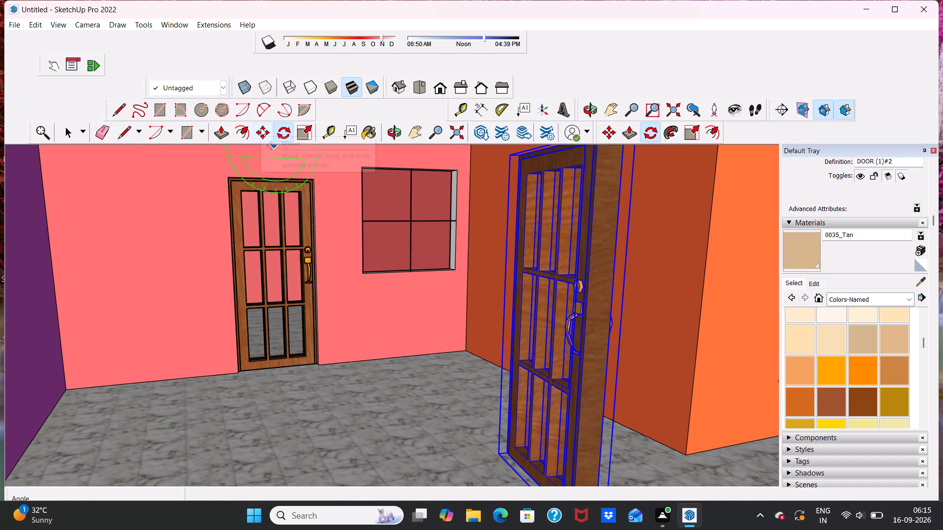
{"action": "left_click", "coordinate": [261, 128]}
{"action": "scroll", "coordinate": [438, 188], "scroll_direction": "up", "scroll_amount": 1}
{"action": "scroll", "coordinate": [503, 179], "scroll_direction": "down", "scroll_amount": 2}
{"action": "middle_click_drag", "start_coordinate": [473, 201], "coordinate": [510, 214]}
{"action": "middle_click_drag", "start_coordinate": [465, 219], "coordinate": [372, 222]}
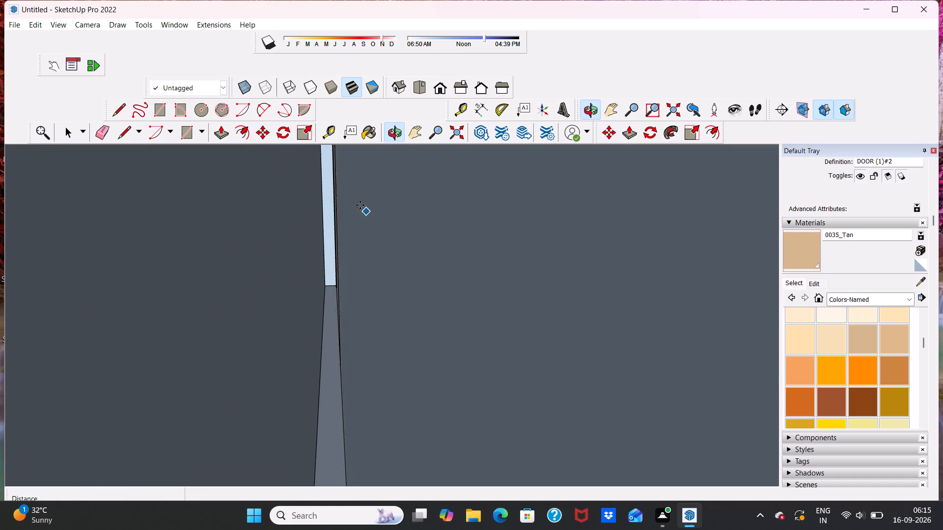
{"action": "scroll", "coordinate": [352, 199], "scroll_direction": "down", "scroll_amount": 5}
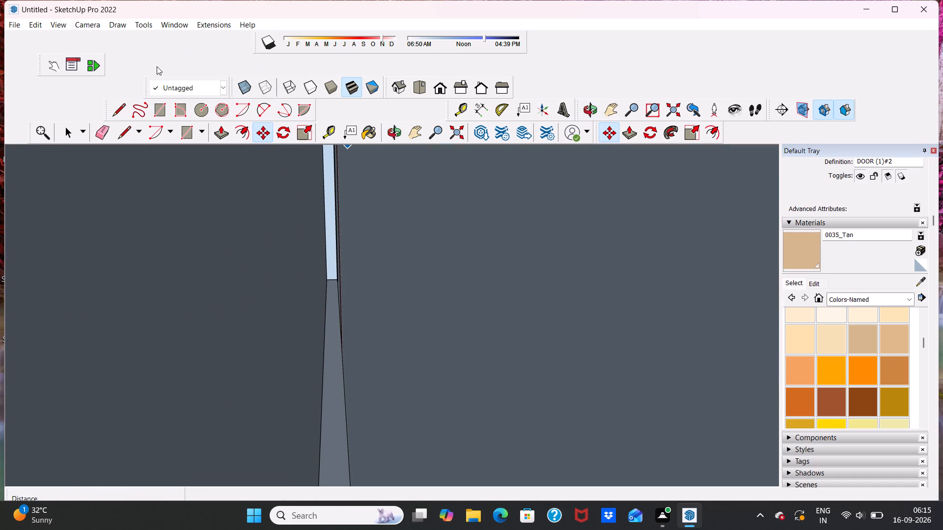
{"action": "left_click", "coordinate": [438, 94]}
{"action": "scroll", "coordinate": [465, 168], "scroll_direction": "down", "scroll_amount": 20}
{"action": "scroll", "coordinate": [465, 168], "scroll_direction": "down", "scroll_amount": 2}
{"action": "middle_click_drag", "start_coordinate": [317, 272], "coordinate": [356, 284]}
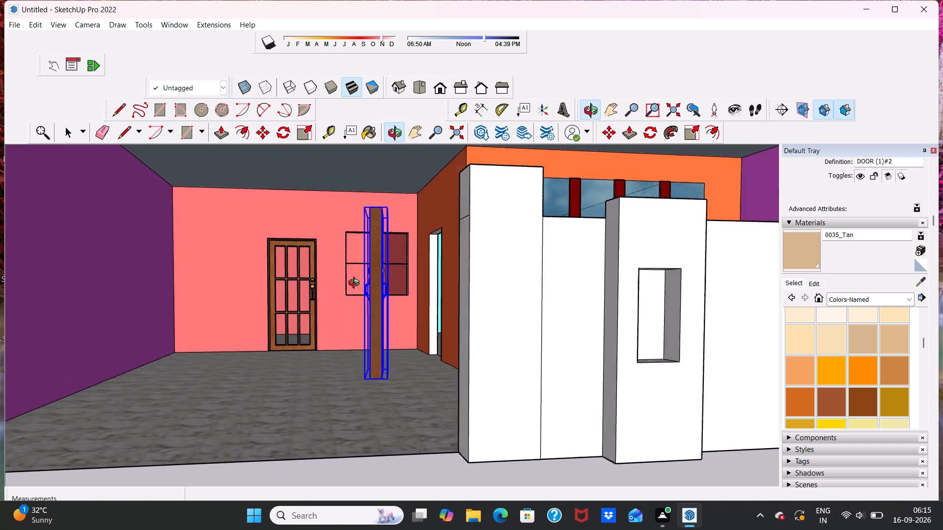
{"action": "middle_click_drag", "start_coordinate": [356, 284], "coordinate": [403, 292]}
{"action": "scroll", "coordinate": [419, 285], "scroll_direction": "up", "scroll_amount": 2}
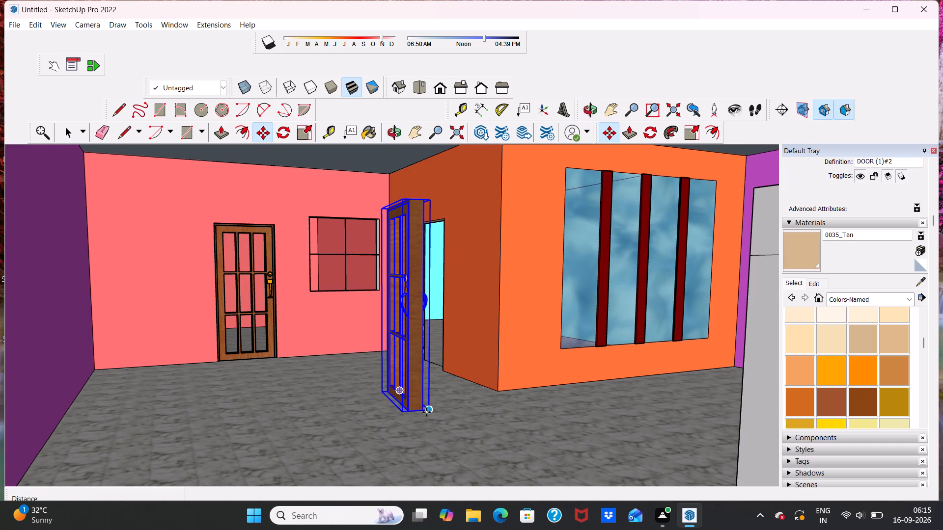
{"action": "left_click_drag", "start_coordinate": [428, 410], "coordinate": [444, 361]}
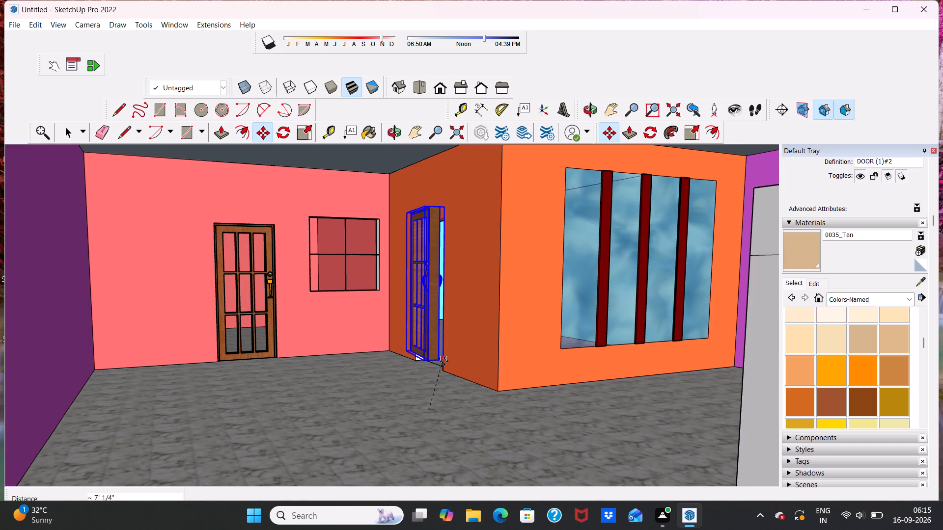
{"action": "left_click_drag", "start_coordinate": [444, 361], "coordinate": [444, 363]}
{"action": "left_click_drag", "start_coordinate": [445, 364], "coordinate": [451, 367]}
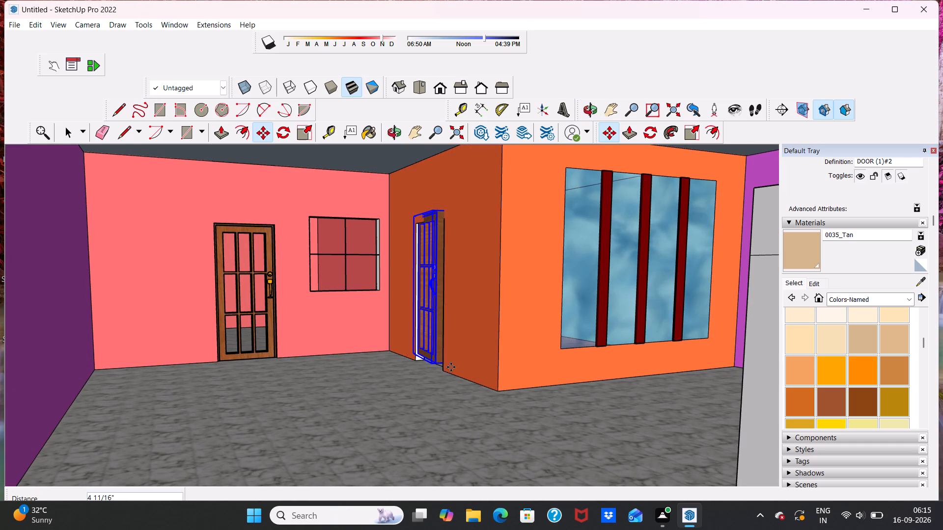
Nudge the door by its bottom corner to align it with the bottom edge of the side wall's doorway.
{"action": "left_click_drag", "start_coordinate": [432, 366], "coordinate": [435, 370]}
{"action": "left_click", "coordinate": [435, 368]}
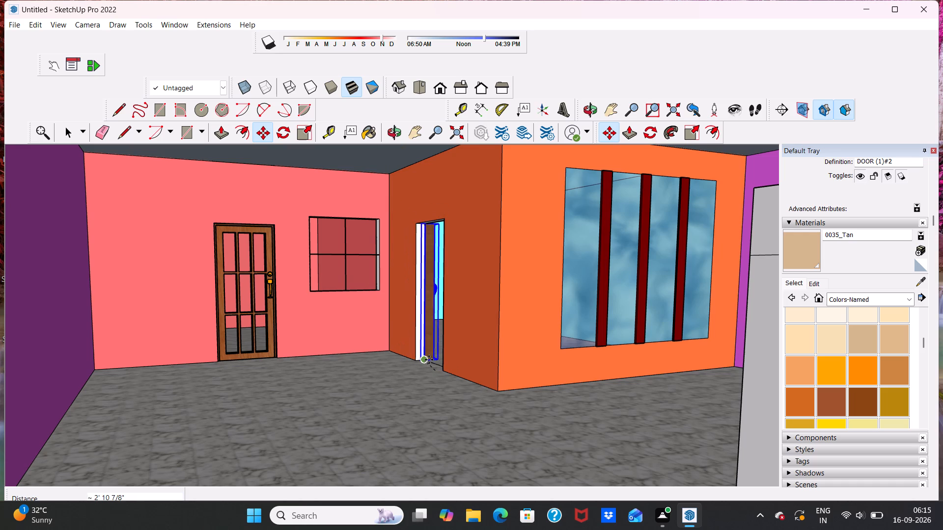
{"action": "left_click", "coordinate": [435, 367]}
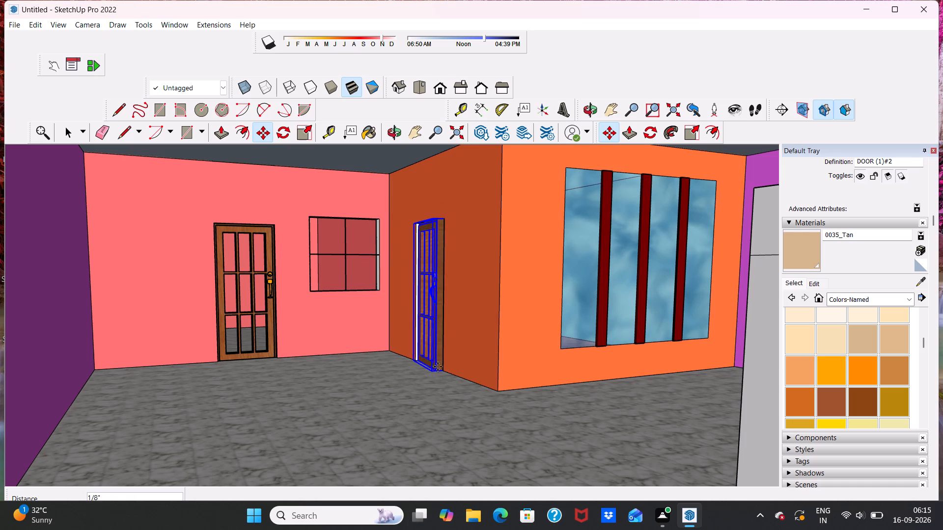
Shift the door by its bottom corners in short moves, the last about 6 inches, to align it with the side wall's doorway.
{"action": "left_click_drag", "start_coordinate": [440, 368], "coordinate": [446, 366]}
{"action": "scroll", "coordinate": [435, 374], "scroll_direction": "up", "scroll_amount": 3}
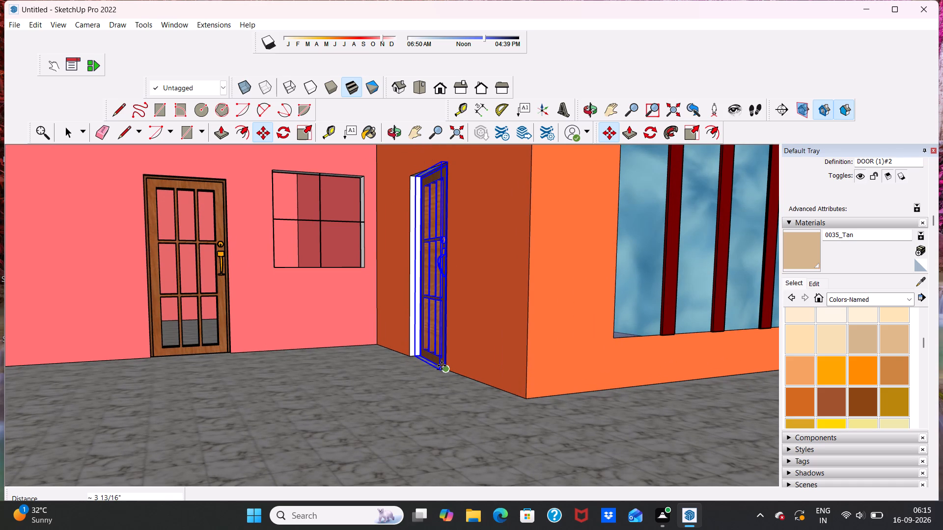
{"action": "left_click", "coordinate": [442, 366]}
{"action": "middle_click_drag", "start_coordinate": [359, 362], "coordinate": [388, 371]}
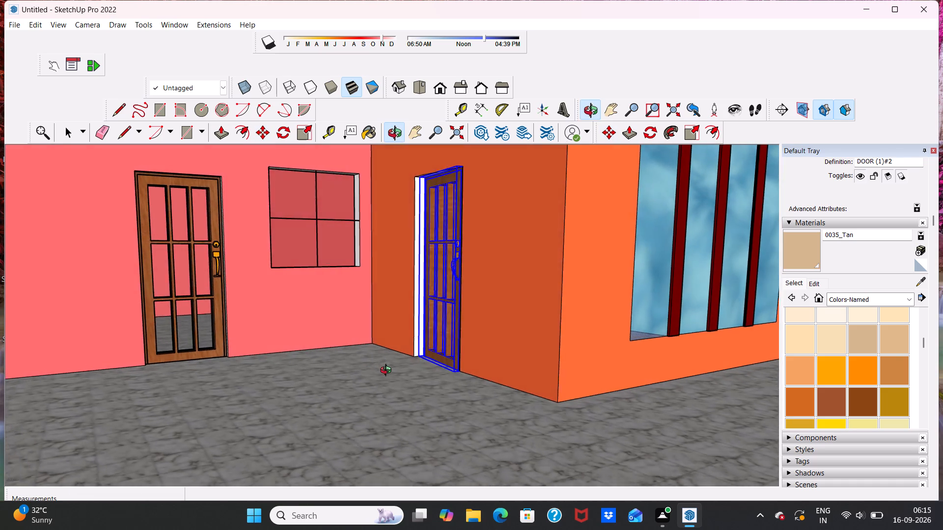
{"action": "middle_click_drag", "start_coordinate": [388, 371], "coordinate": [403, 378]}
{"action": "scroll", "coordinate": [385, 300], "scroll_direction": "up", "scroll_amount": 4}
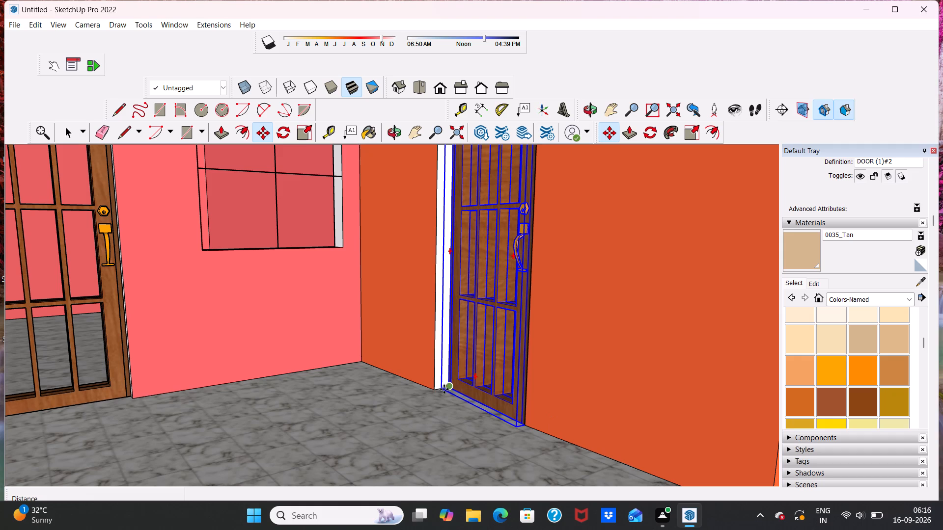
{"action": "left_click_drag", "start_coordinate": [443, 386], "coordinate": [445, 393]}
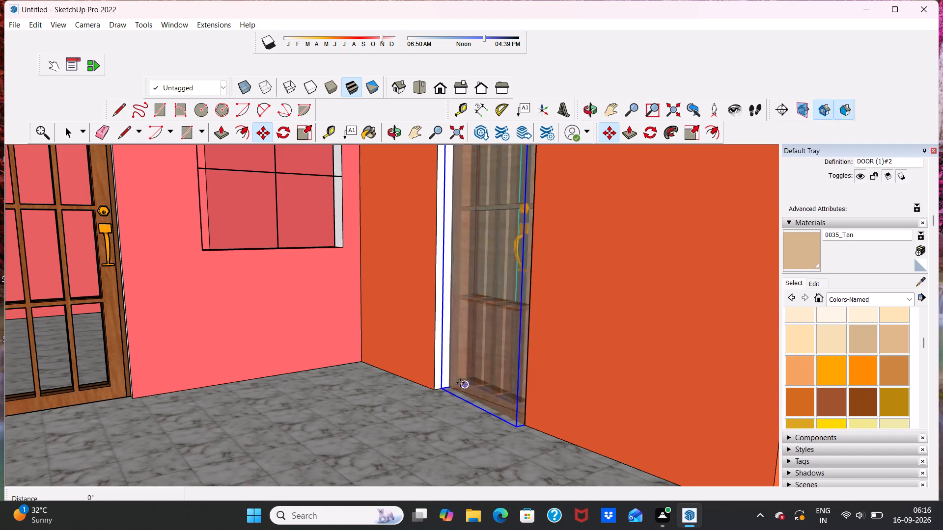
{"action": "left_click_drag", "start_coordinate": [465, 385], "coordinate": [449, 393]}
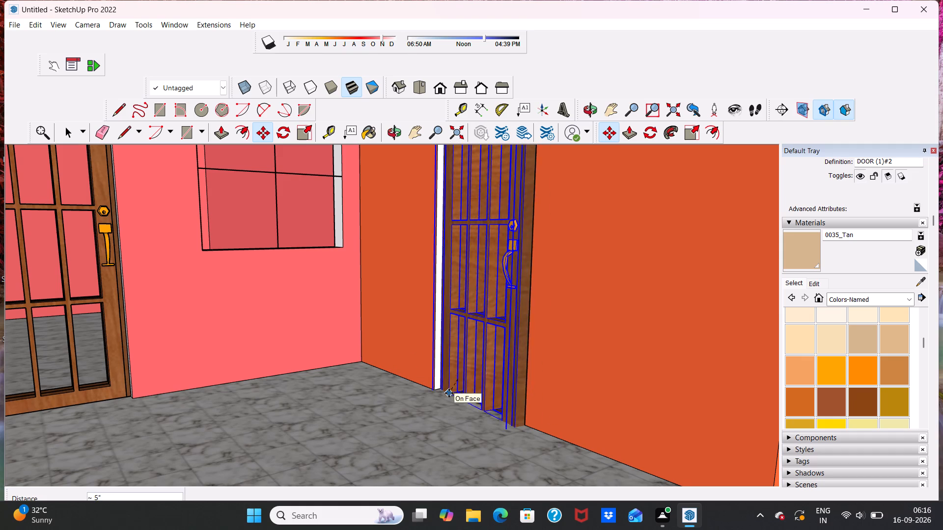
{"action": "left_click_drag", "start_coordinate": [449, 393], "coordinate": [449, 392]}
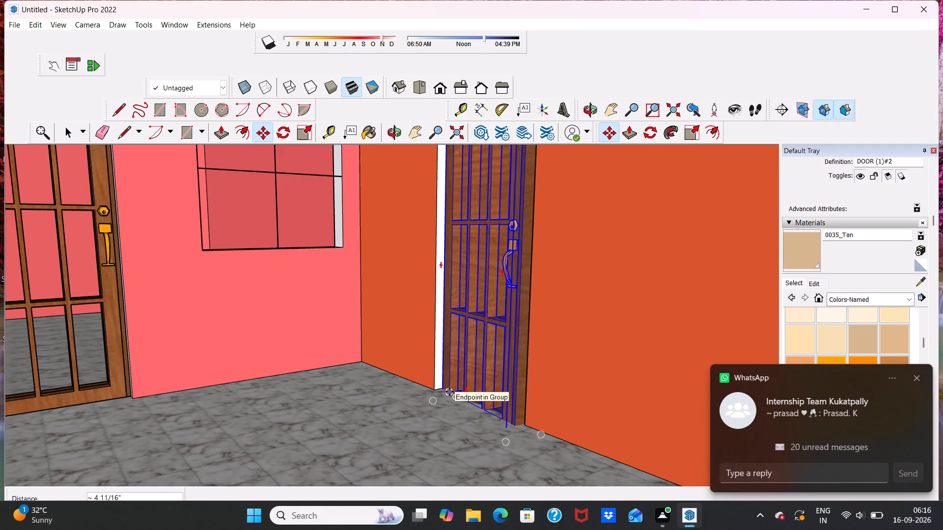
{"action": "left_click", "coordinate": [449, 392]}
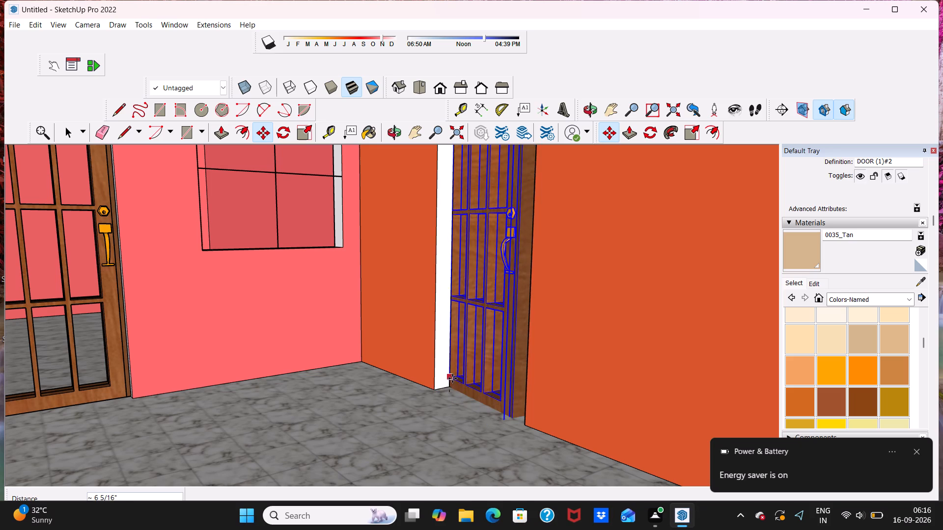
{"action": "left_click", "coordinate": [454, 370]}
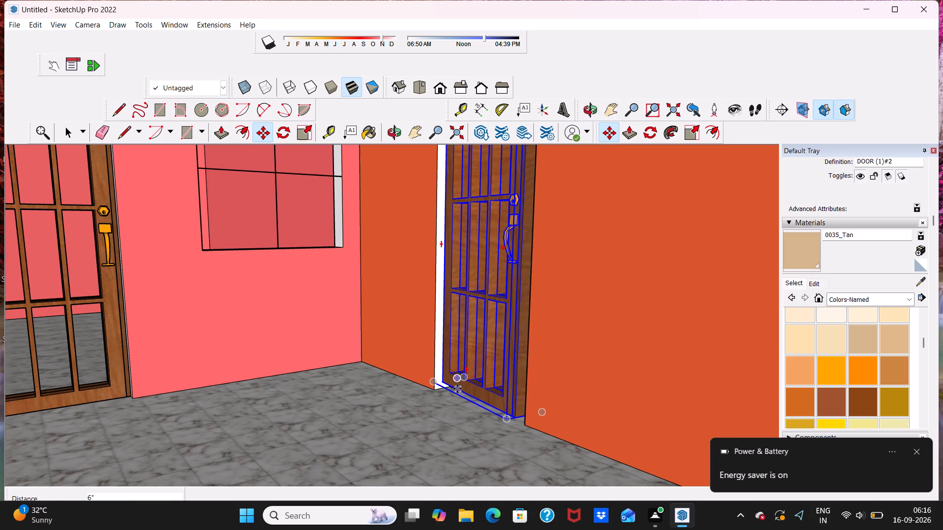
Move the door by its bottom corner, ending with a 6-inch move along the red axis at the base of the side doorway.
{"action": "middle_click_drag", "start_coordinate": [457, 389], "coordinate": [537, 377]}
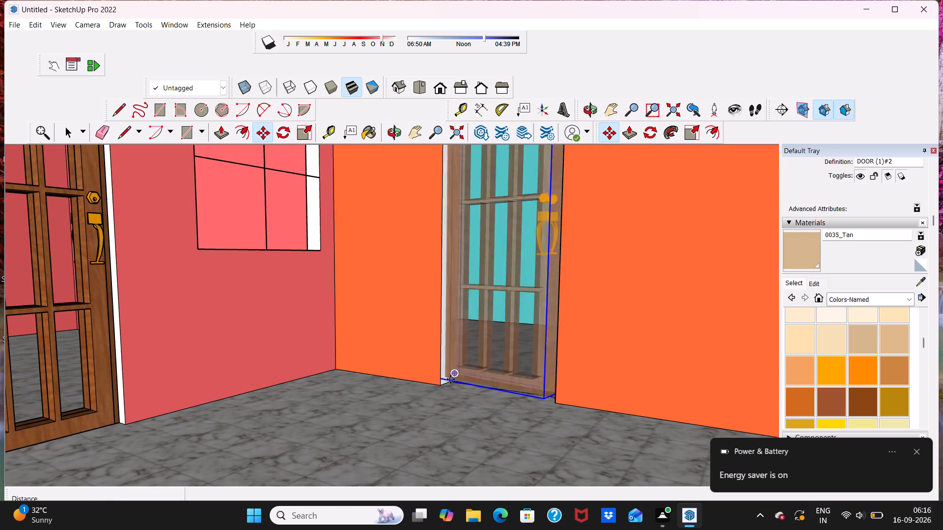
{"action": "left_click_drag", "start_coordinate": [442, 380], "coordinate": [443, 388]}
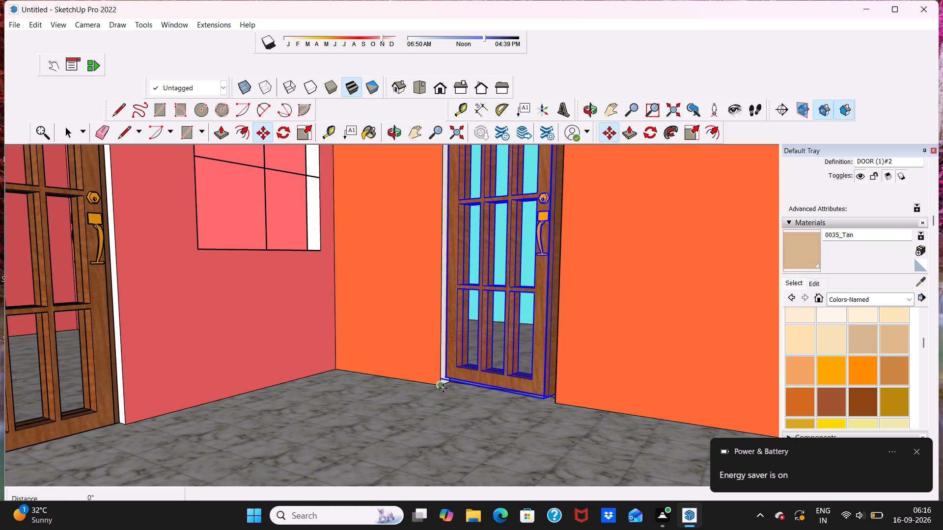
{"action": "left_click_drag", "start_coordinate": [443, 388], "coordinate": [444, 391]}
{"action": "left_click_drag", "start_coordinate": [453, 372], "coordinate": [455, 386]}
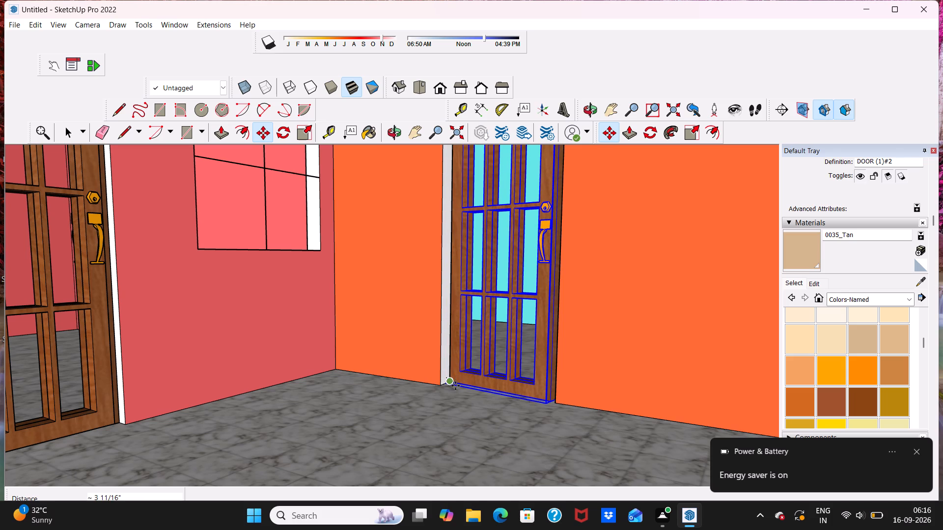
{"action": "left_click_drag", "start_coordinate": [455, 386], "coordinate": [452, 387]}
{"action": "left_click", "coordinate": [451, 387]}
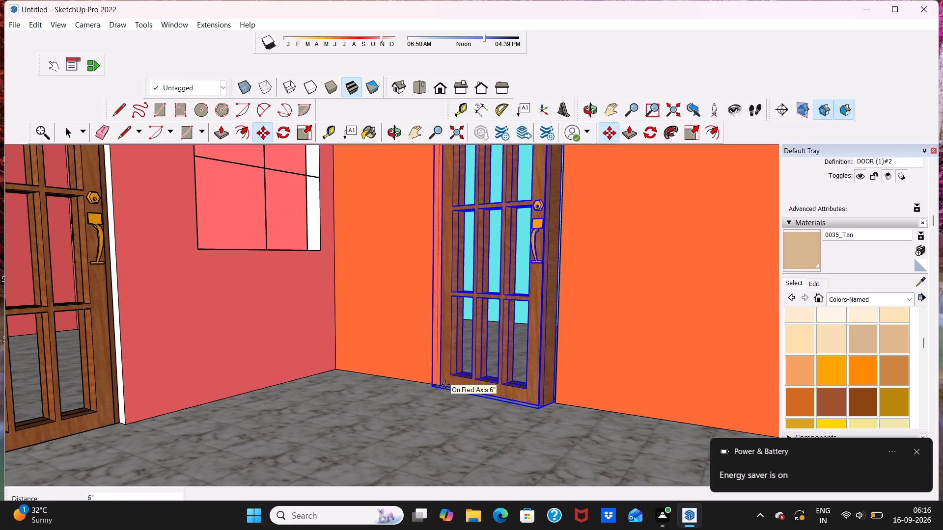
{"action": "double_click", "coordinate": [445, 384]}
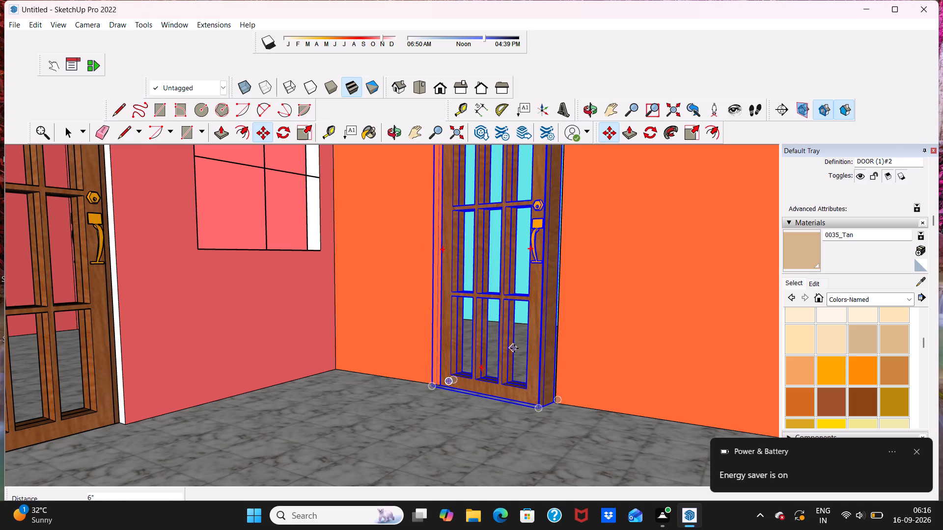
Return to a front view of the house and examine the door in the ground-floor side wall's doorway.
{"action": "scroll", "coordinate": [537, 332], "scroll_direction": "down", "scroll_amount": 1}
{"action": "key", "text": "space"}
{"action": "middle_click_drag", "start_coordinate": [496, 336], "coordinate": [513, 326]}
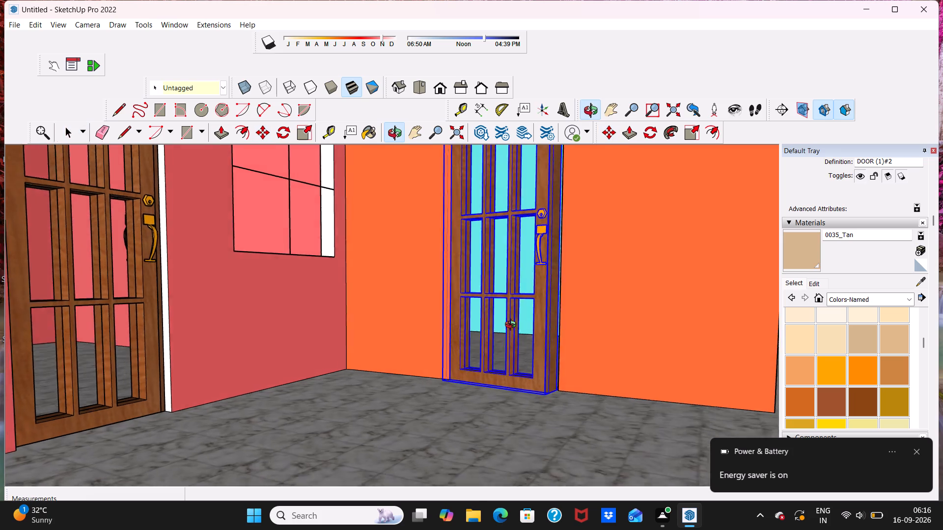
{"action": "middle_click_drag", "start_coordinate": [513, 326], "coordinate": [559, 321]}
{"action": "scroll", "coordinate": [559, 321], "scroll_direction": "down", "scroll_amount": 1}
{"action": "middle_click_drag", "start_coordinate": [555, 323], "coordinate": [429, 357]}
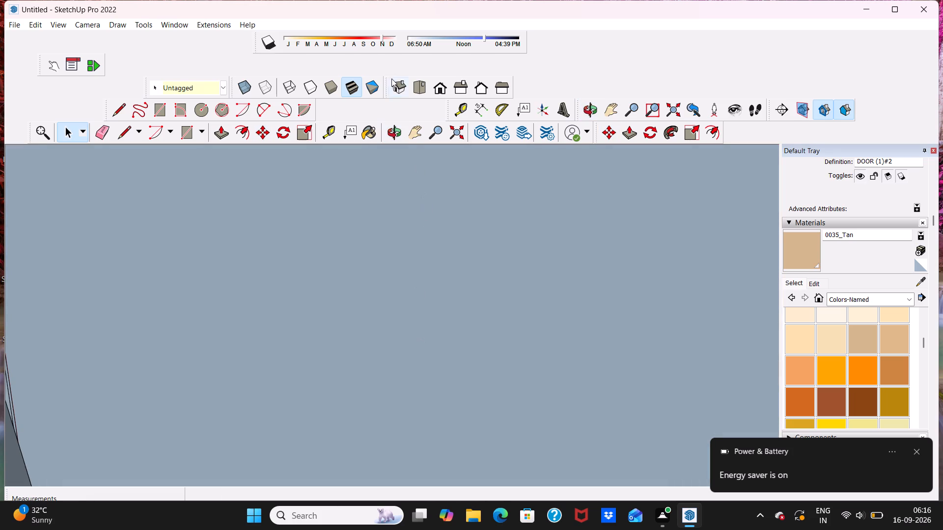
{"action": "left_click", "coordinate": [414, 81]}
{"action": "scroll", "coordinate": [422, 135], "scroll_direction": "down", "scroll_amount": 19}
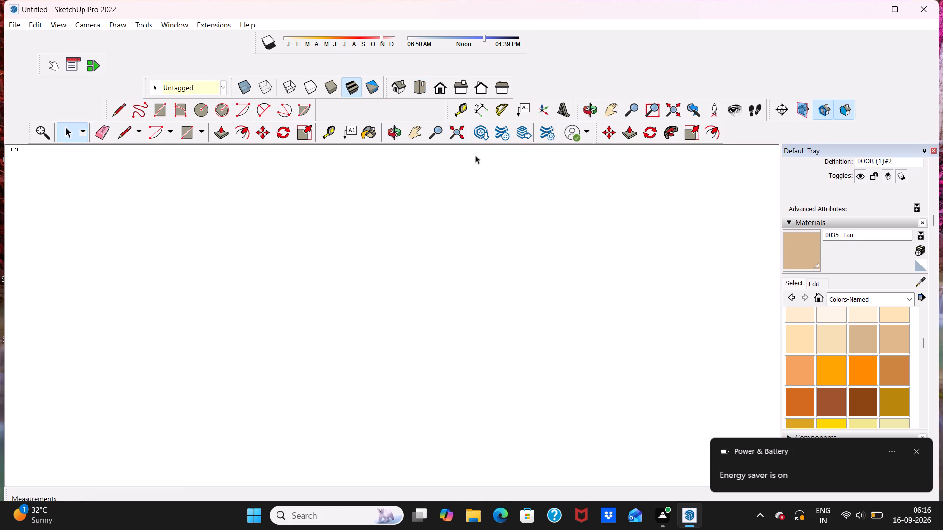
{"action": "left_click", "coordinate": [440, 83]}
{"action": "scroll", "coordinate": [409, 159], "scroll_direction": "down", "scroll_amount": 6}
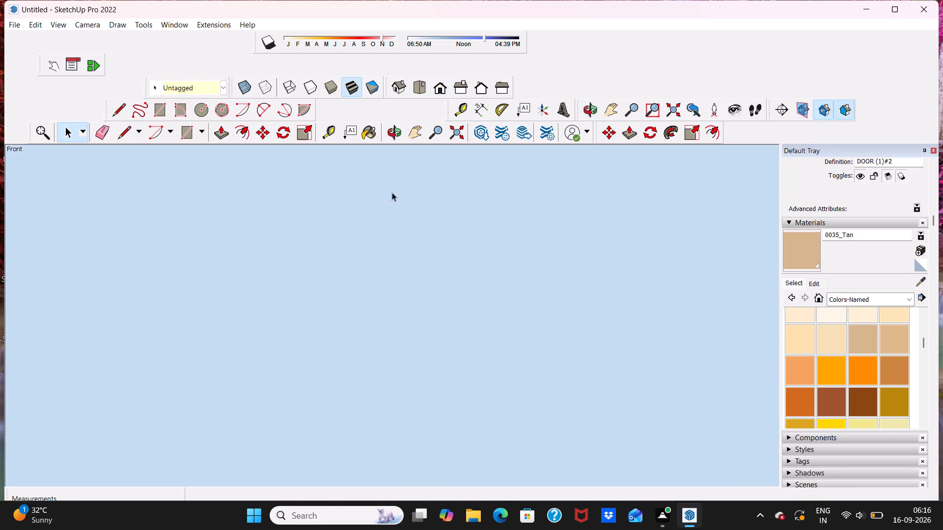
{"action": "scroll", "coordinate": [391, 193], "scroll_direction": "down", "scroll_amount": 4}
{"action": "middle_click", "coordinate": [392, 228]}
{"action": "left_click", "coordinate": [422, 79]}
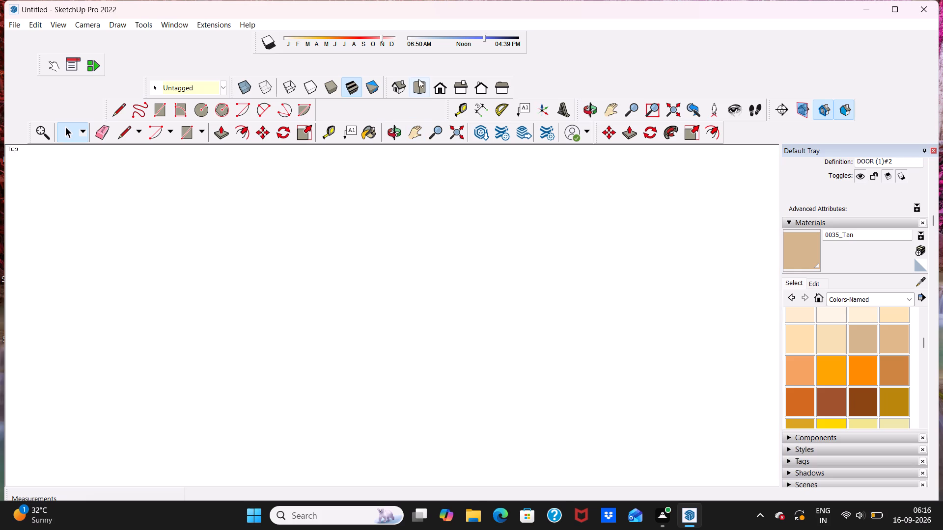
{"action": "left_click", "coordinate": [436, 86]}
{"action": "scroll", "coordinate": [431, 195], "scroll_direction": "down", "scroll_amount": 12}
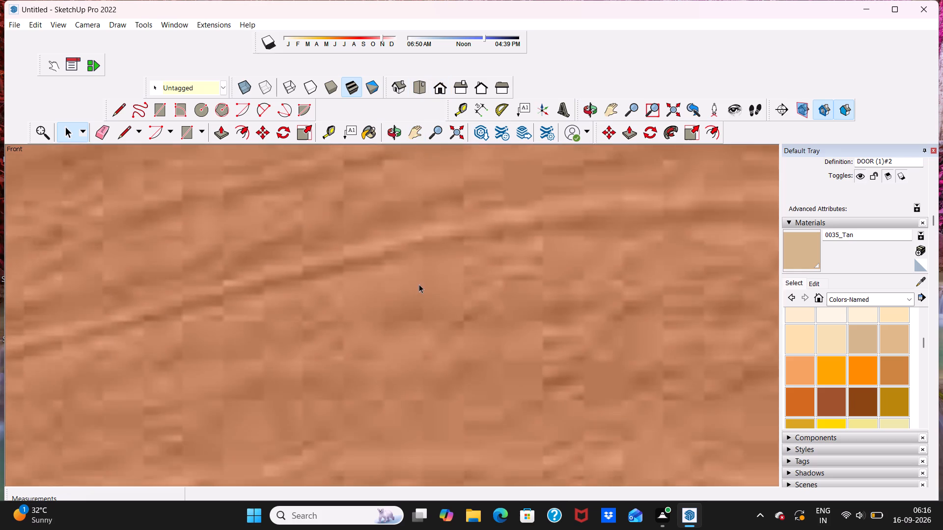
{"action": "scroll", "coordinate": [419, 284], "scroll_direction": "down", "scroll_amount": 20}
{"action": "scroll", "coordinate": [419, 284], "scroll_direction": "down", "scroll_amount": 14}
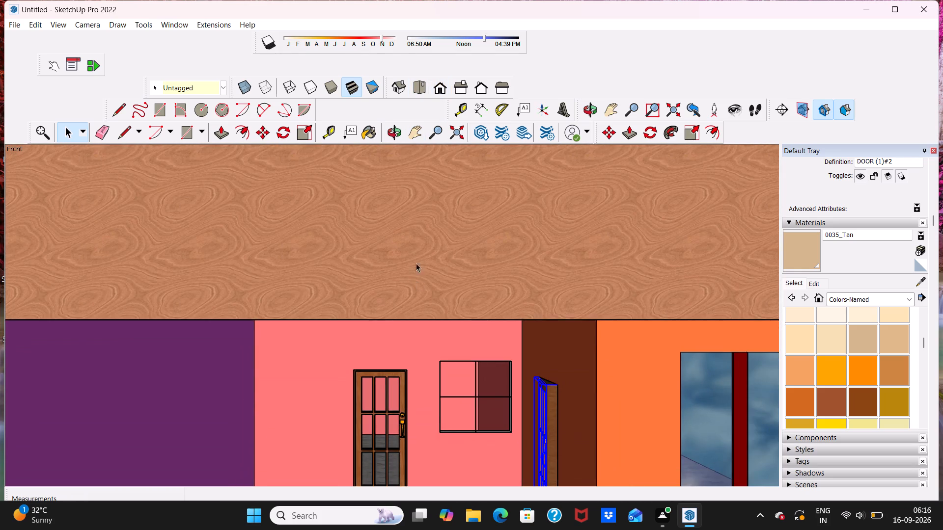
{"action": "scroll", "coordinate": [412, 255], "scroll_direction": "down", "scroll_amount": 14}
{"action": "middle_click_drag", "start_coordinate": [432, 271], "coordinate": [422, 315]}
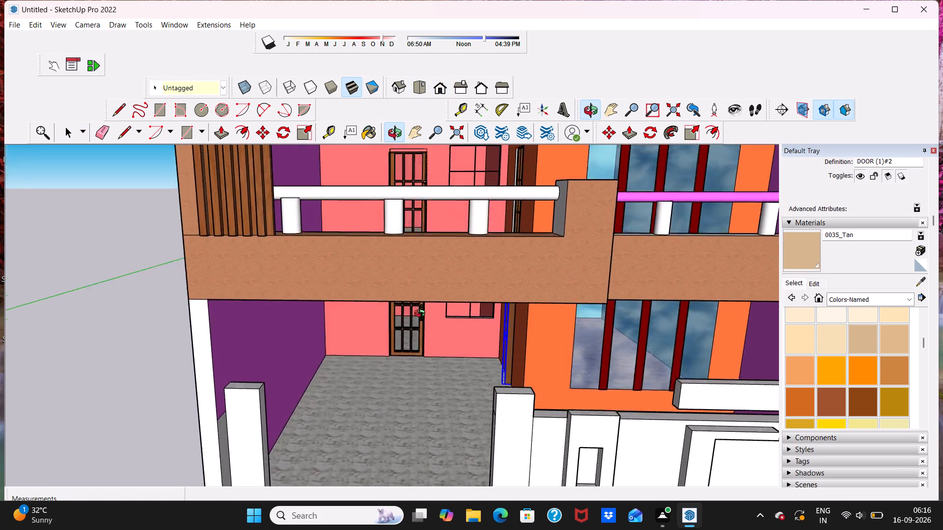
{"action": "middle_click_drag", "start_coordinate": [422, 315], "coordinate": [475, 255]}
{"action": "scroll", "coordinate": [475, 255], "scroll_direction": "up", "scroll_amount": 1}
{"action": "scroll", "coordinate": [474, 255], "scroll_direction": "down", "scroll_amount": 2}
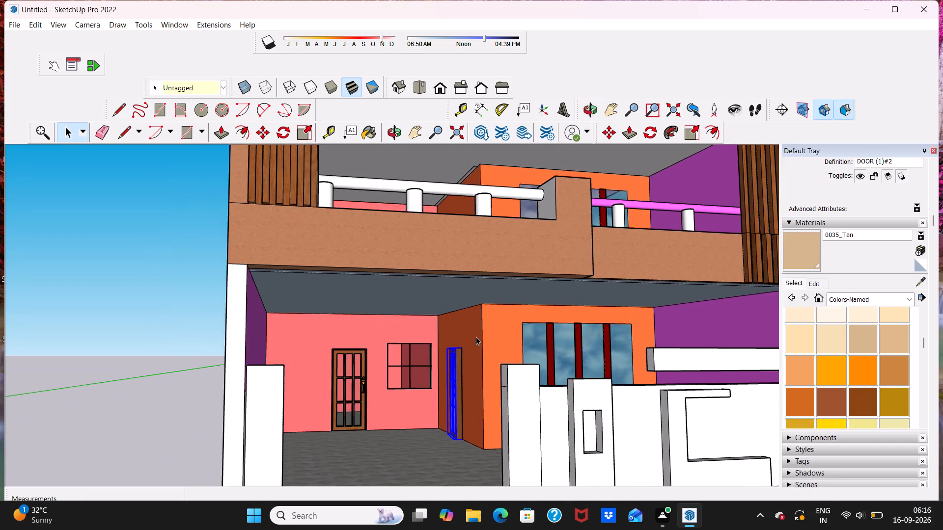
{"action": "scroll", "coordinate": [453, 375], "scroll_direction": "up", "scroll_amount": 7}
Adjust the door by its top corners in short moves of about 3 to 4 inches to seat it in the side wall's doorway.
{"action": "left_click", "coordinate": [457, 348]}
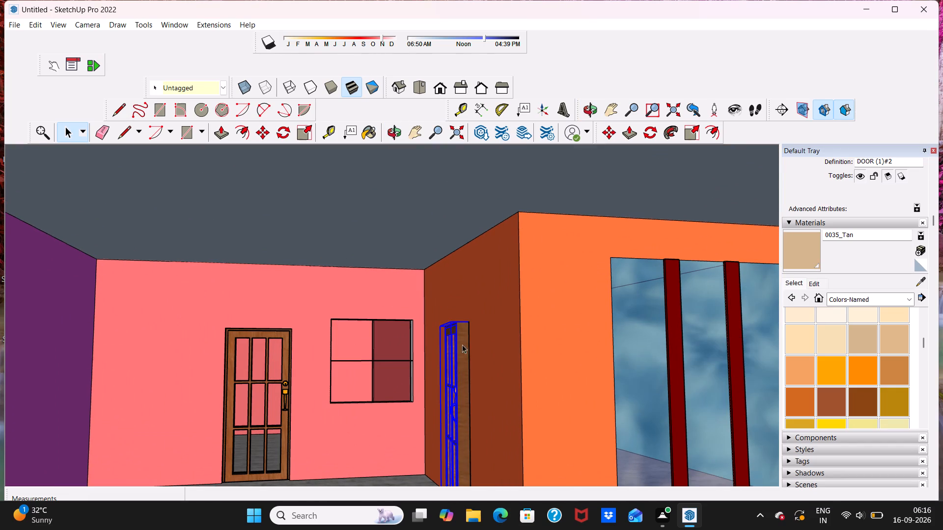
{"action": "left_click", "coordinate": [265, 133]}
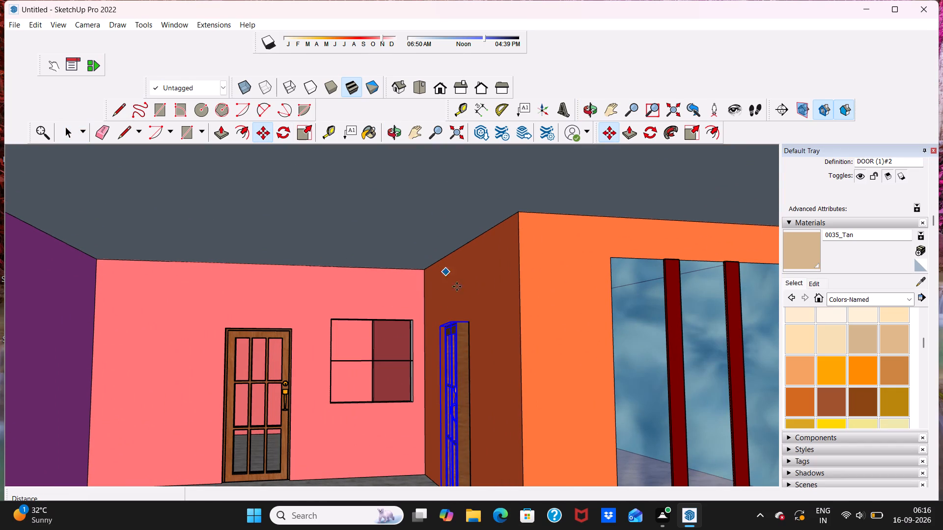
{"action": "left_click_drag", "start_coordinate": [466, 323], "coordinate": [474, 321]}
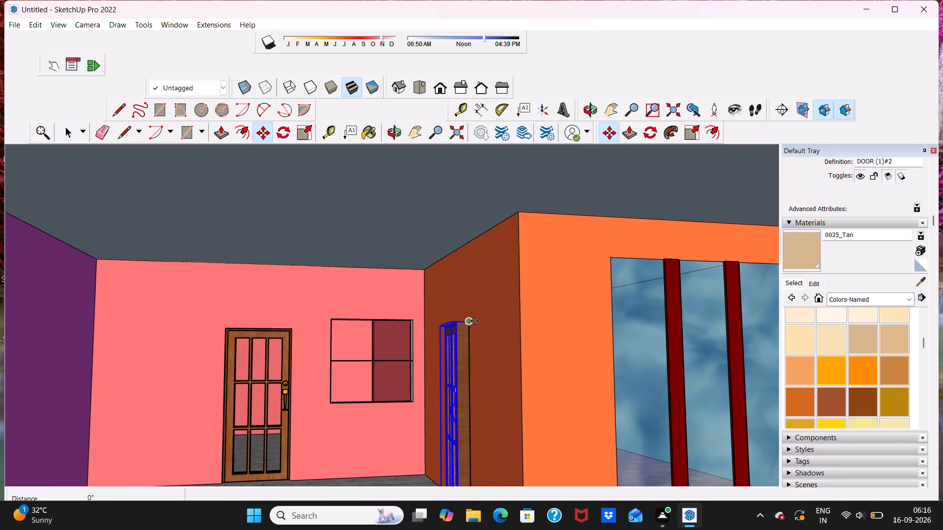
{"action": "left_click_drag", "start_coordinate": [474, 321], "coordinate": [478, 321]}
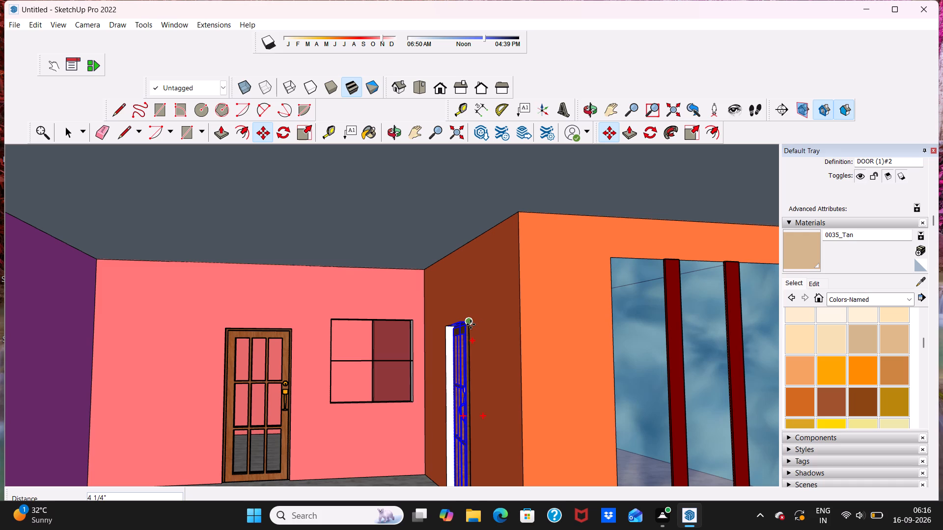
{"action": "left_click", "coordinate": [451, 330]}
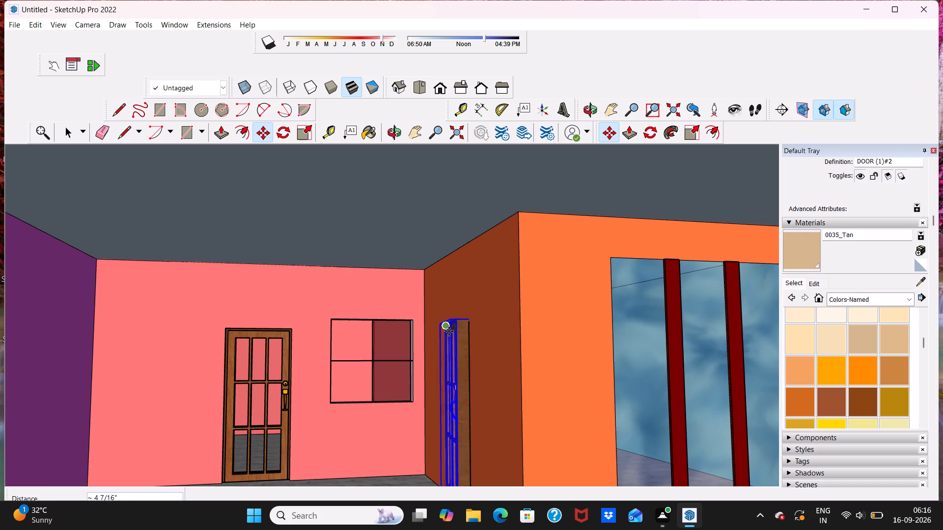
{"action": "left_click", "coordinate": [449, 331]}
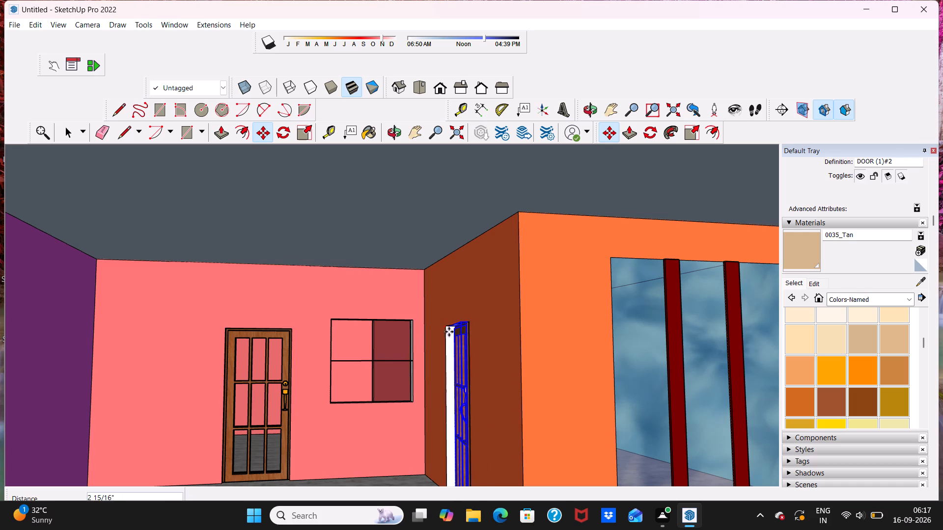
{"action": "left_click", "coordinate": [447, 333]}
{"action": "key", "text": "space"}
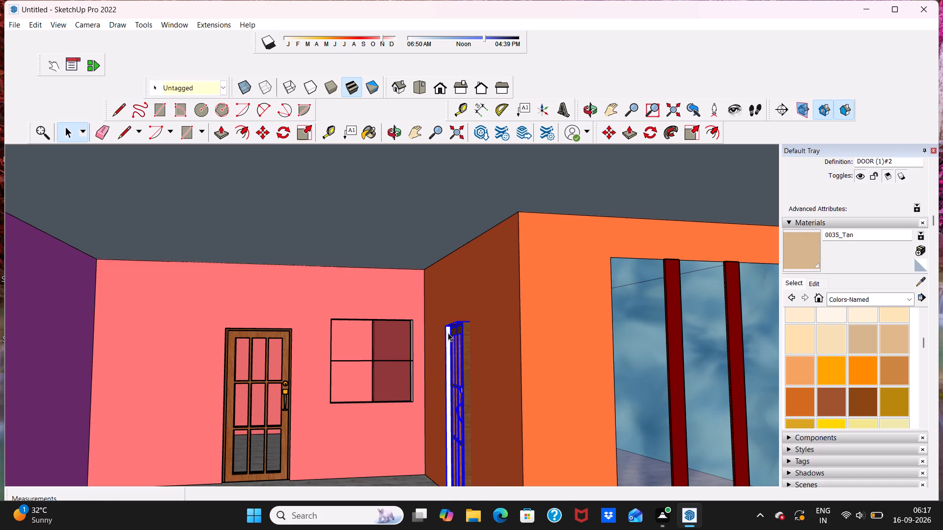
{"action": "key", "text": "space"}
{"action": "left_click", "coordinate": [376, 359]}
Examine the fitted ground-floor doors and the whole facade from the front and at an angle.
{"action": "scroll", "coordinate": [376, 357], "scroll_direction": "down", "scroll_amount": 4}
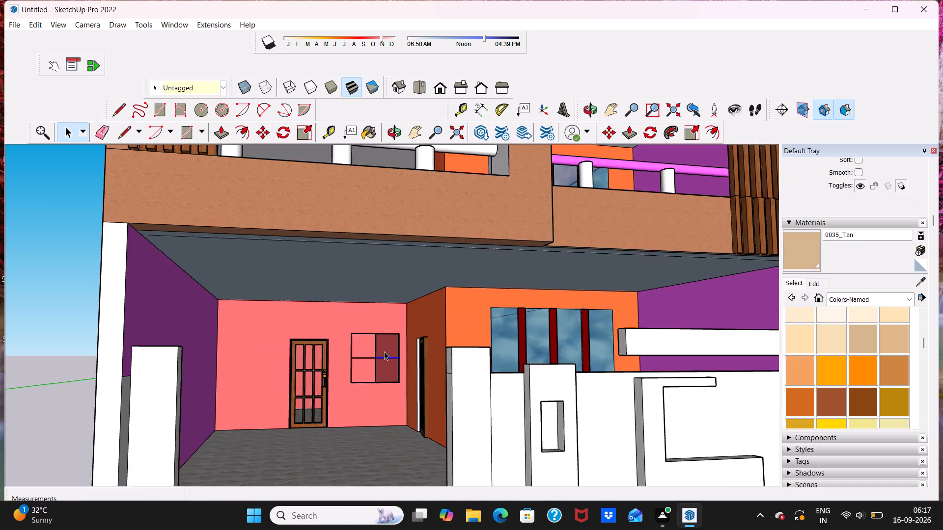
{"action": "middle_click_drag", "start_coordinate": [384, 351], "coordinate": [313, 376]}
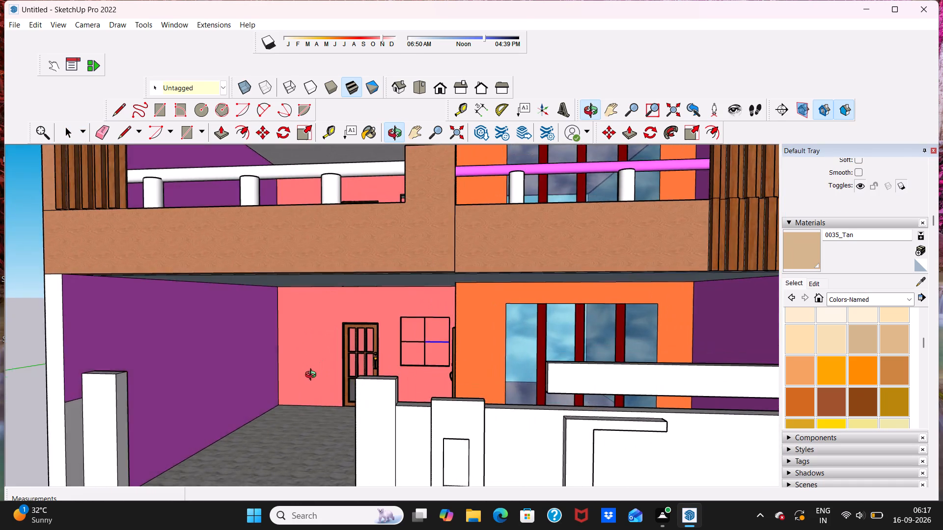
{"action": "middle_click_drag", "start_coordinate": [313, 376], "coordinate": [316, 356]}
{"action": "left_click", "coordinate": [17, 381]}
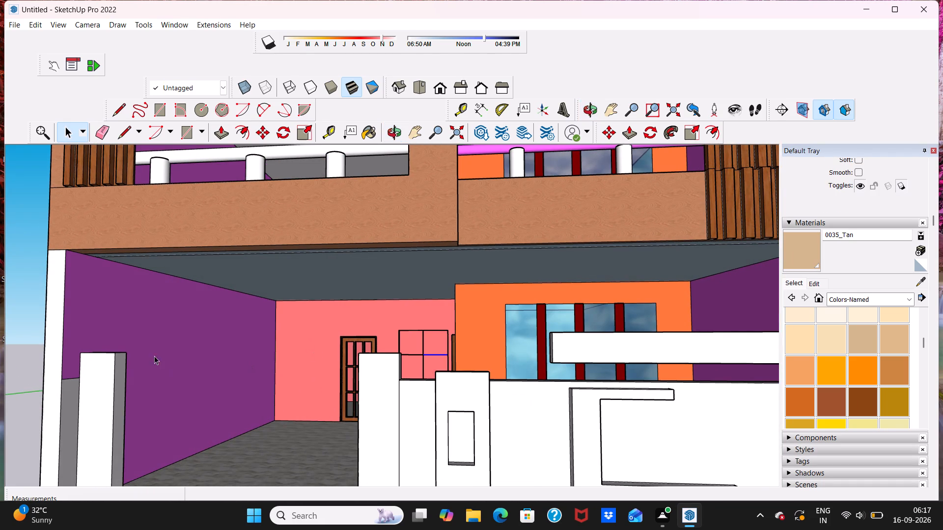
{"action": "scroll", "coordinate": [173, 343], "scroll_direction": "up", "scroll_amount": 1}
{"action": "scroll", "coordinate": [235, 312], "scroll_direction": "down", "scroll_amount": 5}
{"action": "left_click", "coordinate": [433, 89]}
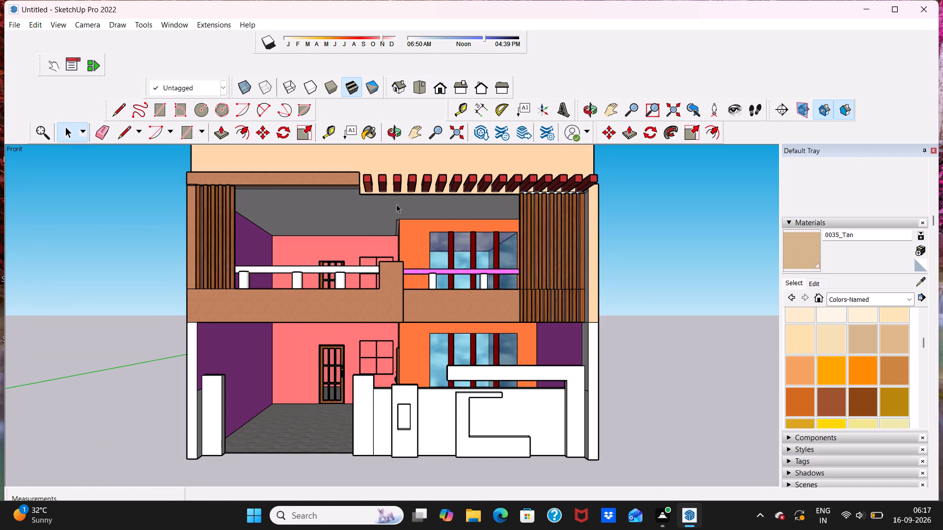
{"action": "middle_click_drag", "start_coordinate": [306, 324], "coordinate": [349, 329]}
{"action": "middle_click_drag", "start_coordinate": [348, 329], "coordinate": [335, 315]}
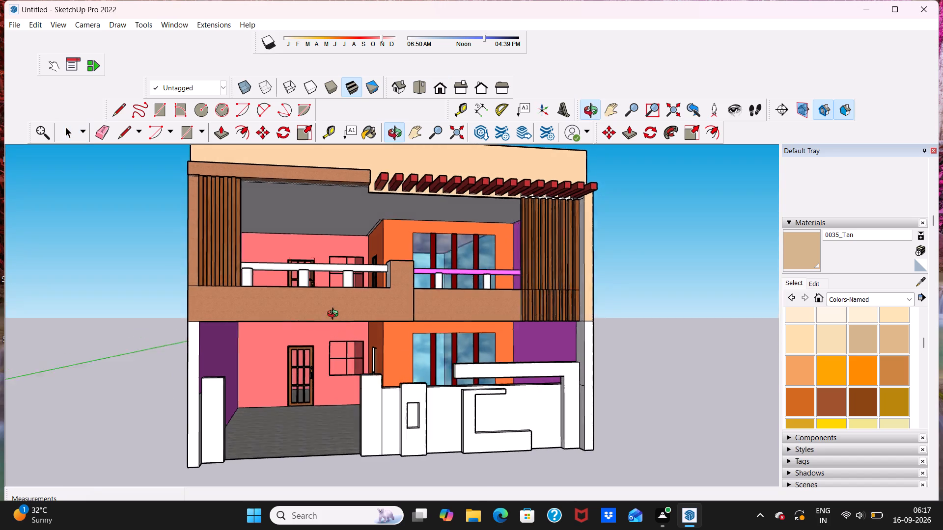
Import the gate model from the Downloads folder and place it at the base of the driveway opening's outer pillar.
{"action": "middle_click_drag", "start_coordinate": [335, 315], "coordinate": [303, 315]}
{"action": "scroll", "coordinate": [309, 312], "scroll_direction": "up", "scroll_amount": 1}
{"action": "scroll", "coordinate": [320, 303], "scroll_direction": "down", "scroll_amount": 3}
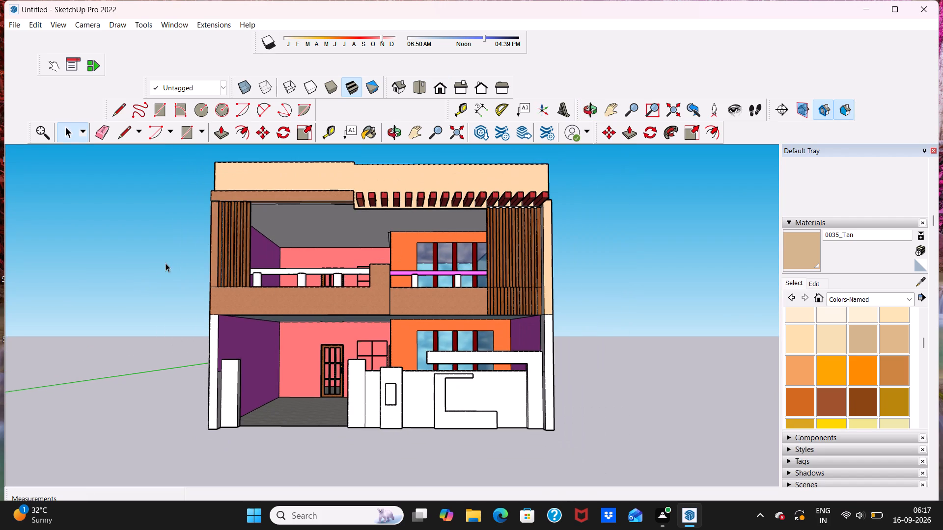
{"action": "scroll", "coordinate": [111, 135], "scroll_direction": "up", "scroll_amount": 1}
{"action": "left_click", "coordinate": [13, 26]}
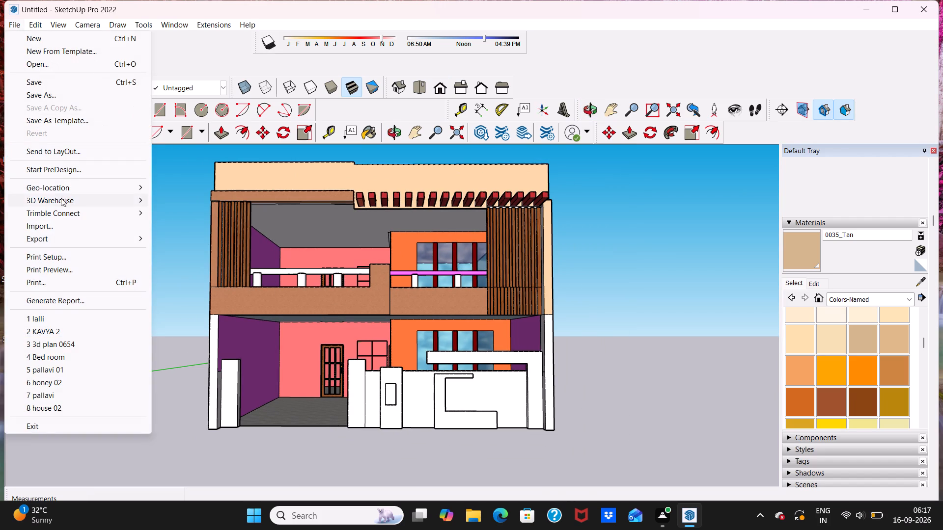
{"action": "left_click", "coordinate": [36, 226]}
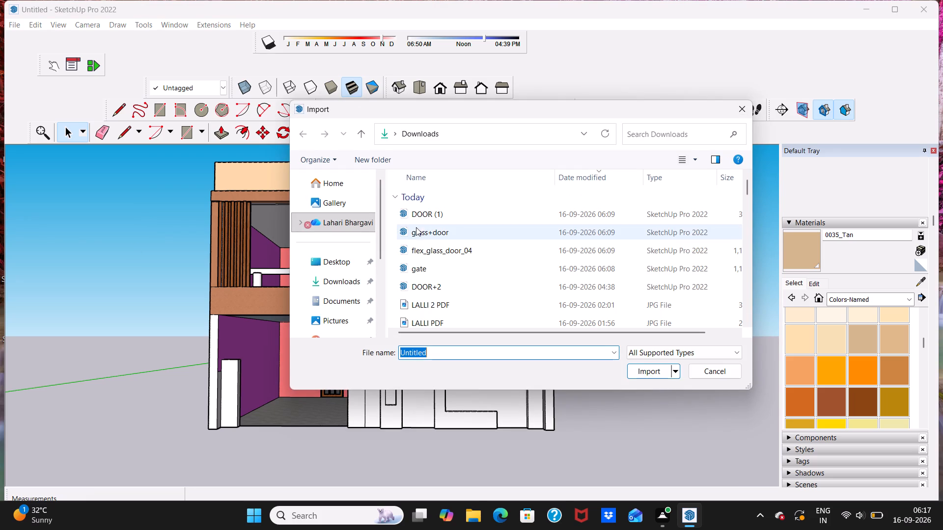
{"action": "left_click", "coordinate": [431, 265]}
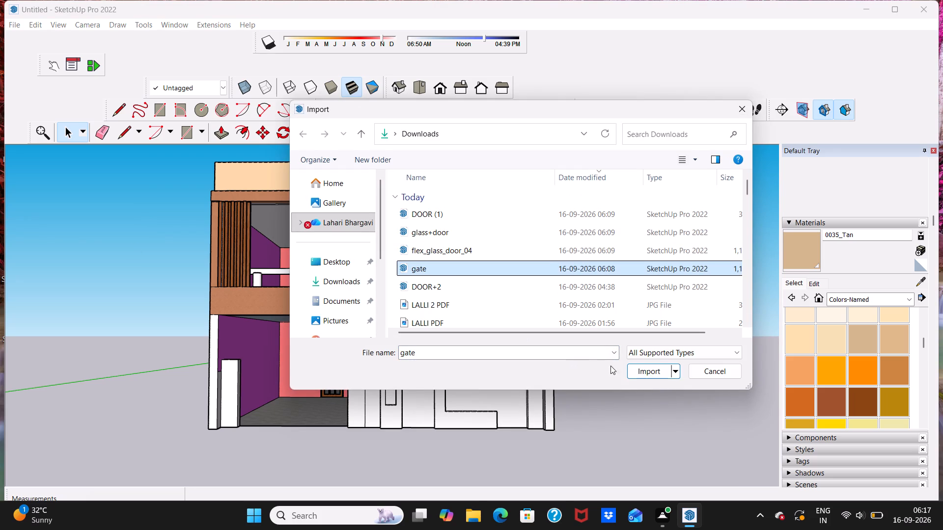
{"action": "left_click", "coordinate": [649, 371]}
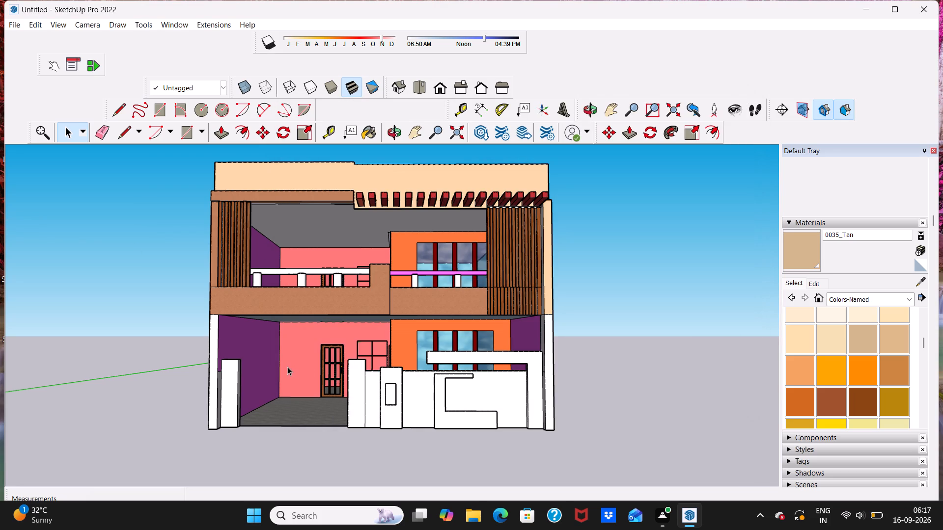
{"action": "scroll", "coordinate": [290, 318], "scroll_direction": "down", "scroll_amount": 10}
{"action": "scroll", "coordinate": [333, 243], "scroll_direction": "down", "scroll_amount": 5}
{"action": "scroll", "coordinate": [372, 267], "scroll_direction": "down", "scroll_amount": 3}
{"action": "scroll", "coordinate": [320, 327], "scroll_direction": "up", "scroll_amount": 1}
{"action": "scroll", "coordinate": [320, 327], "scroll_direction": "down", "scroll_amount": 3}
{"action": "scroll", "coordinate": [303, 392], "scroll_direction": "up", "scroll_amount": 1}
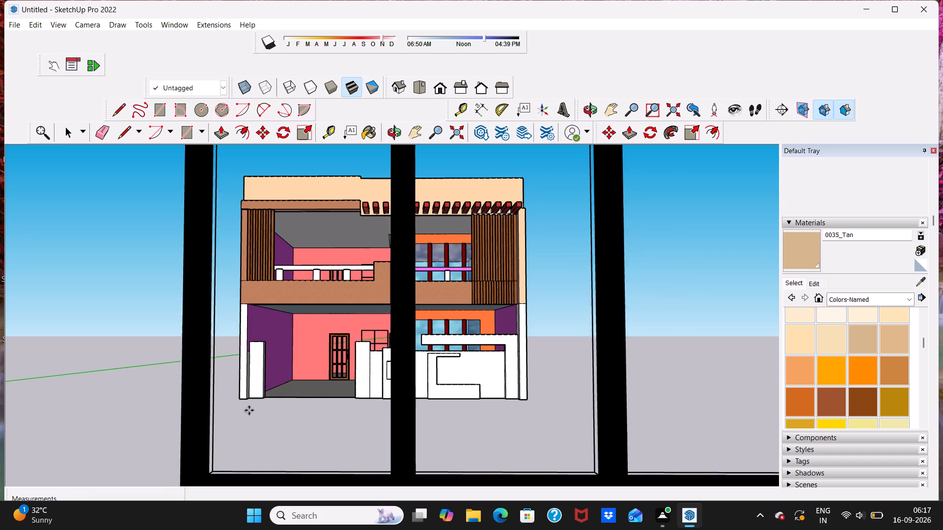
{"action": "left_click", "coordinate": [251, 408]}
Move the gate by its bottom corner about 2' 11" so it stands clear in front of the gate pillars.
{"action": "scroll", "coordinate": [250, 394], "scroll_direction": "down", "scroll_amount": 3}
{"action": "middle_click_drag", "start_coordinate": [265, 393], "coordinate": [269, 395]}
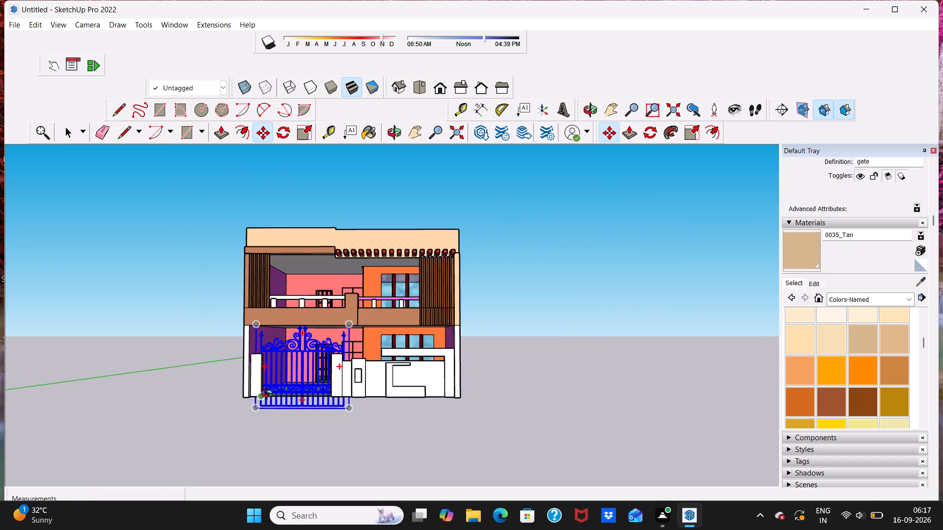
{"action": "middle_click_drag", "start_coordinate": [269, 395], "coordinate": [297, 465]}
{"action": "scroll", "coordinate": [291, 404], "scroll_direction": "up", "scroll_amount": 8}
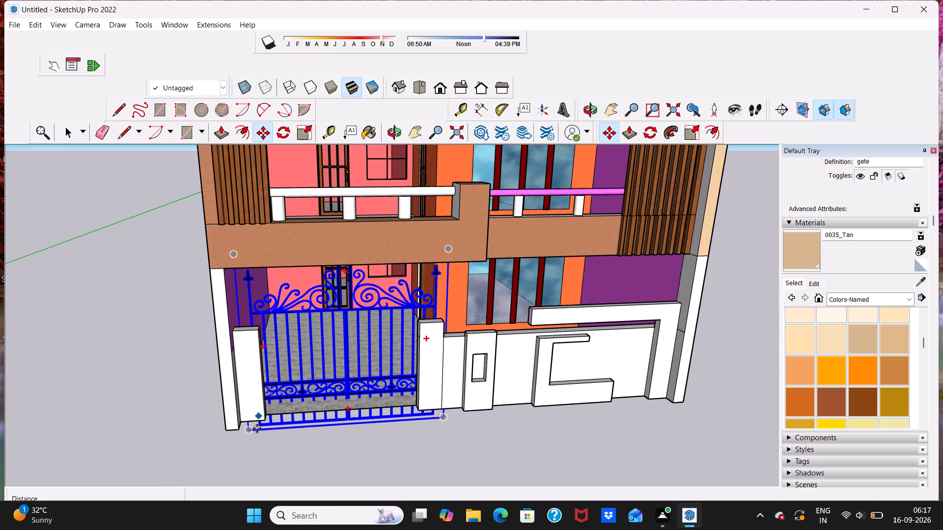
{"action": "left_click_drag", "start_coordinate": [250, 429], "coordinate": [248, 453]}
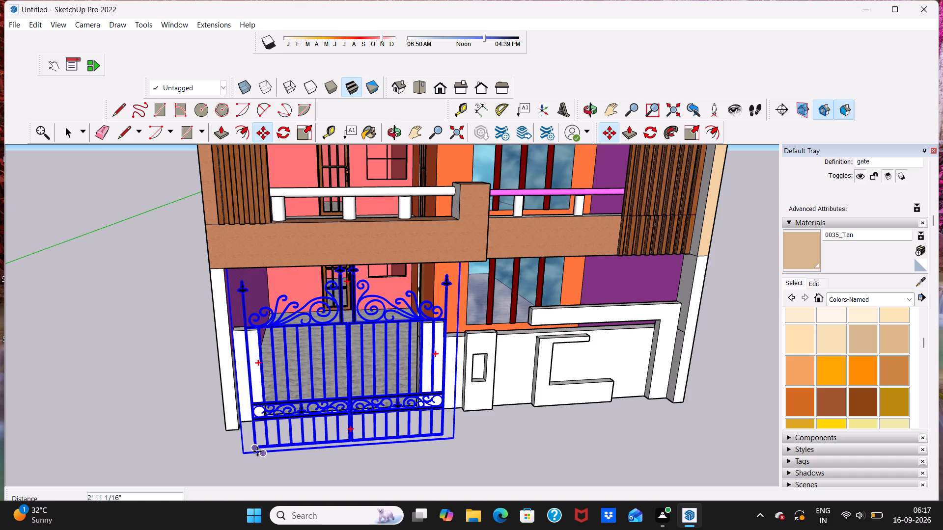
{"action": "left_click", "coordinate": [257, 448]}
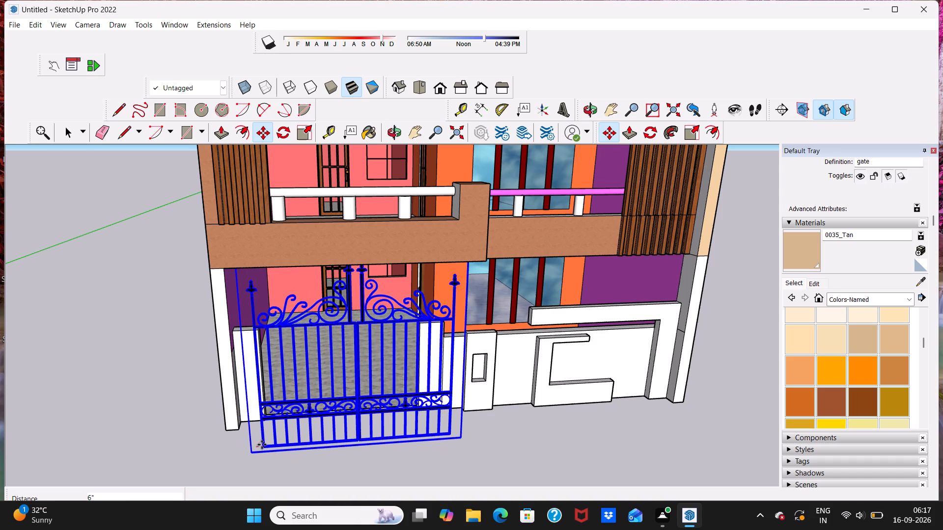
{"action": "key", "text": "space"}
{"action": "key", "text": "space"}
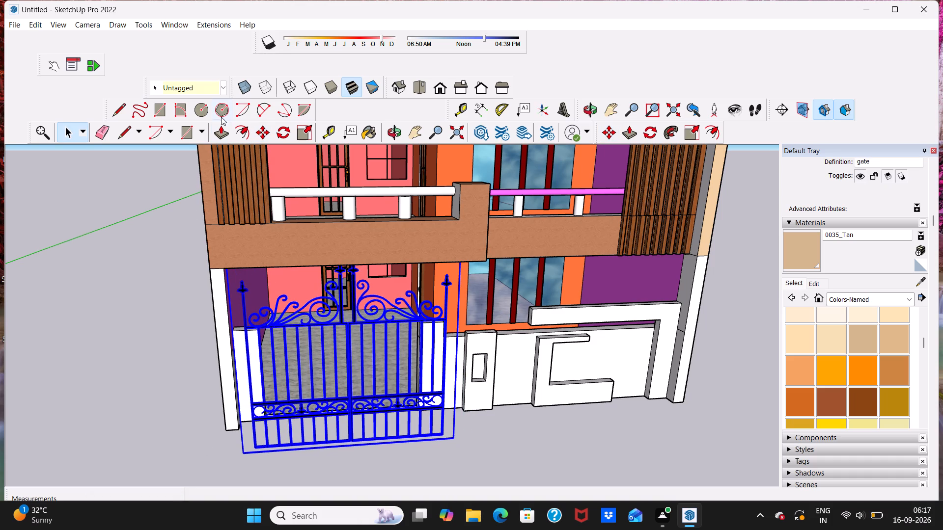
Scale the gate down uniformly, first to about 0.87 from a bottom corner and again from the opposite top corner.
{"action": "left_click", "coordinate": [303, 130]}
{"action": "scroll", "coordinate": [443, 318], "scroll_direction": "down", "scroll_amount": 3}
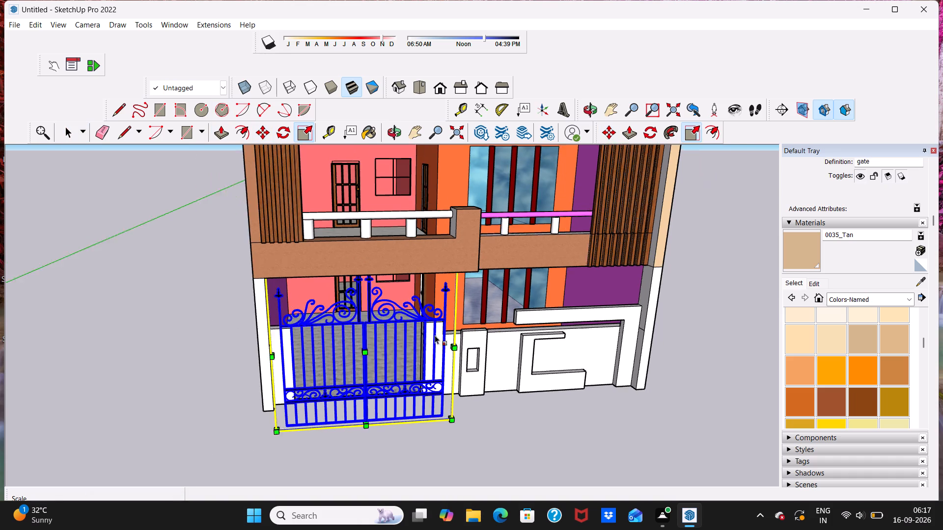
{"action": "left_click_drag", "start_coordinate": [291, 422], "coordinate": [293, 417]}
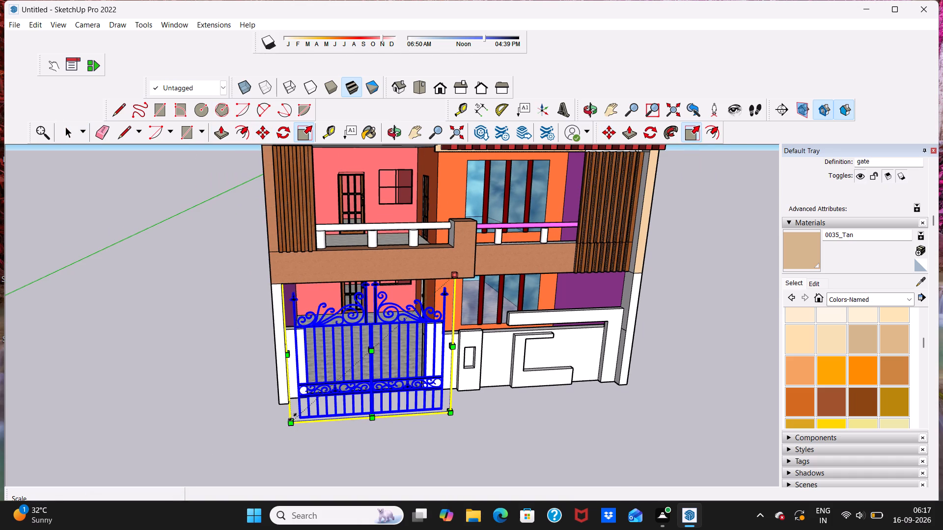
{"action": "left_click_drag", "start_coordinate": [293, 417], "coordinate": [297, 388]}
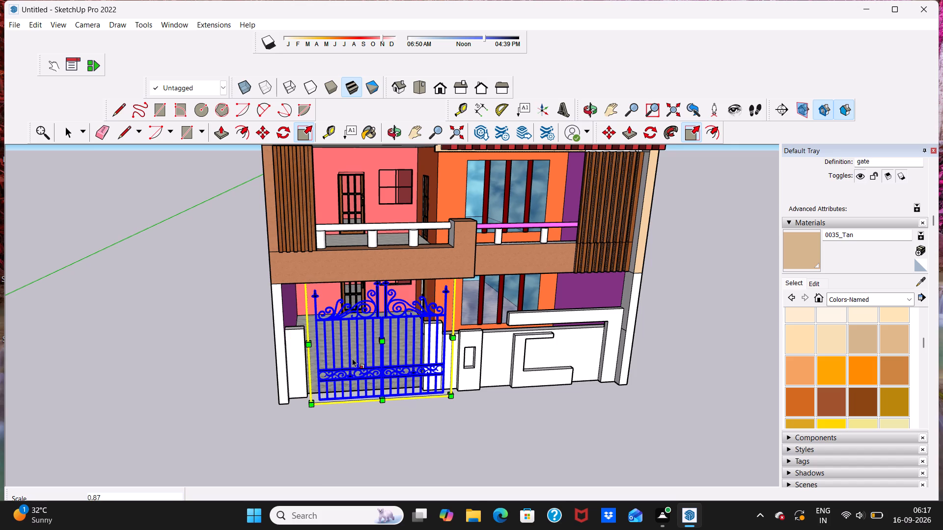
{"action": "scroll", "coordinate": [438, 286], "scroll_direction": "down", "scroll_amount": 3}
{"action": "middle_click_drag", "start_coordinate": [434, 288], "coordinate": [379, 222]}
{"action": "scroll", "coordinate": [405, 274], "scroll_direction": "up", "scroll_amount": 3}
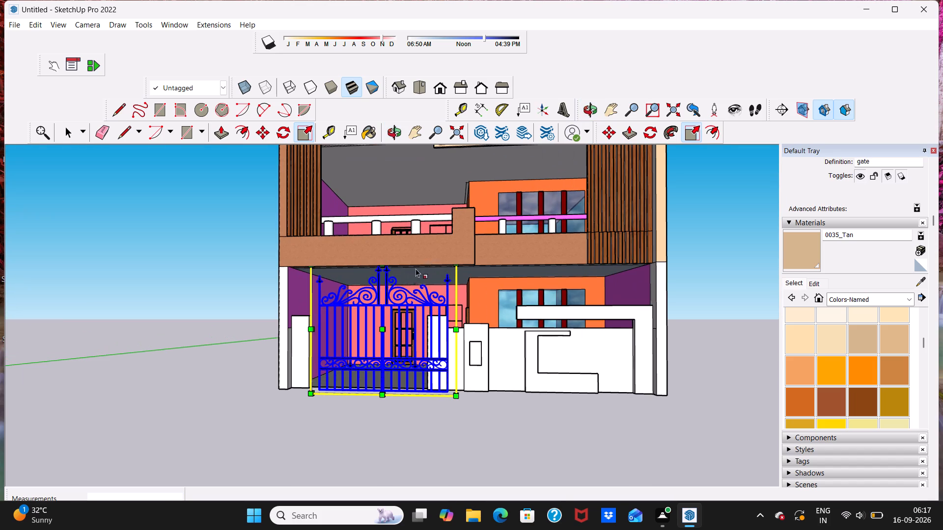
{"action": "left_click_drag", "start_coordinate": [456, 267], "coordinate": [442, 285]}
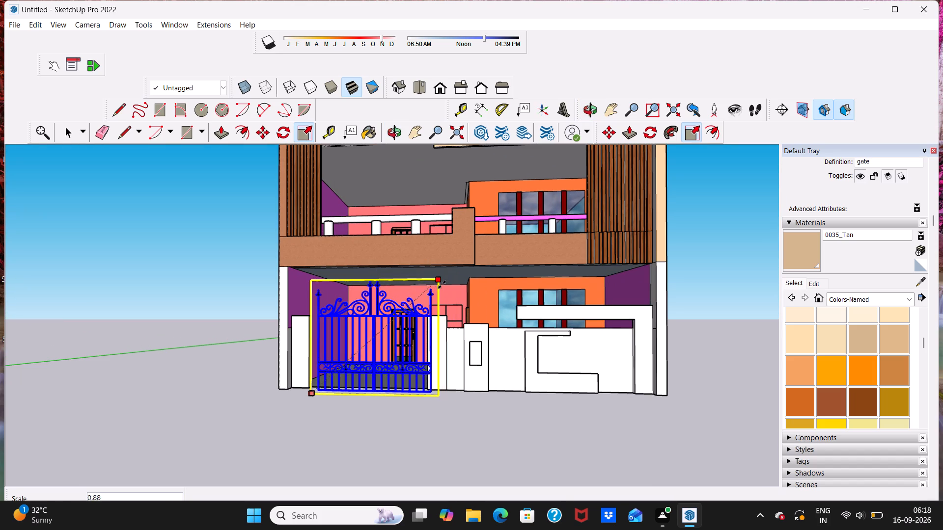
{"action": "left_click_drag", "start_coordinate": [442, 285], "coordinate": [431, 297]}
Fine-tune the gate's size from its corners, ending at about 1.02, and widen it towards the pillar beside the compound wall.
{"action": "scroll", "coordinate": [429, 297], "scroll_direction": "up", "scroll_amount": 1}
{"action": "scroll", "coordinate": [430, 337], "scroll_direction": "up", "scroll_amount": 3}
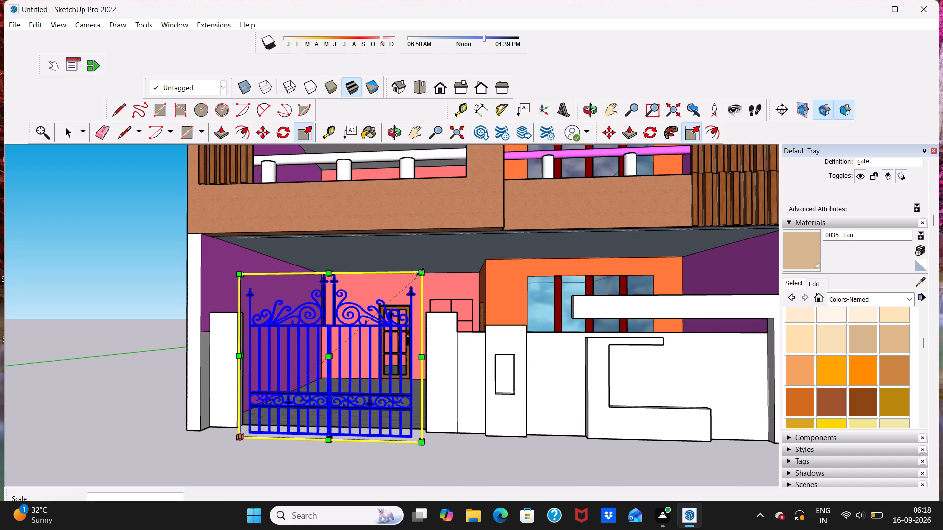
{"action": "left_click_drag", "start_coordinate": [420, 272], "coordinate": [426, 291]}
{"action": "scroll", "coordinate": [428, 310], "scroll_direction": "up", "scroll_amount": 1}
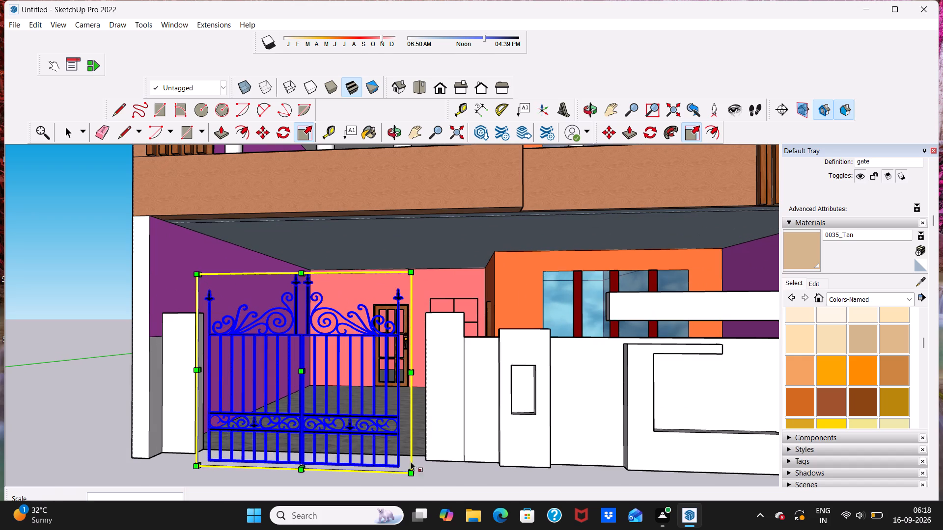
{"action": "left_click_drag", "start_coordinate": [414, 473], "coordinate": [416, 462]}
{"action": "left_click_drag", "start_coordinate": [416, 462], "coordinate": [429, 440]}
{"action": "scroll", "coordinate": [423, 453], "scroll_direction": "up", "scroll_amount": 2}
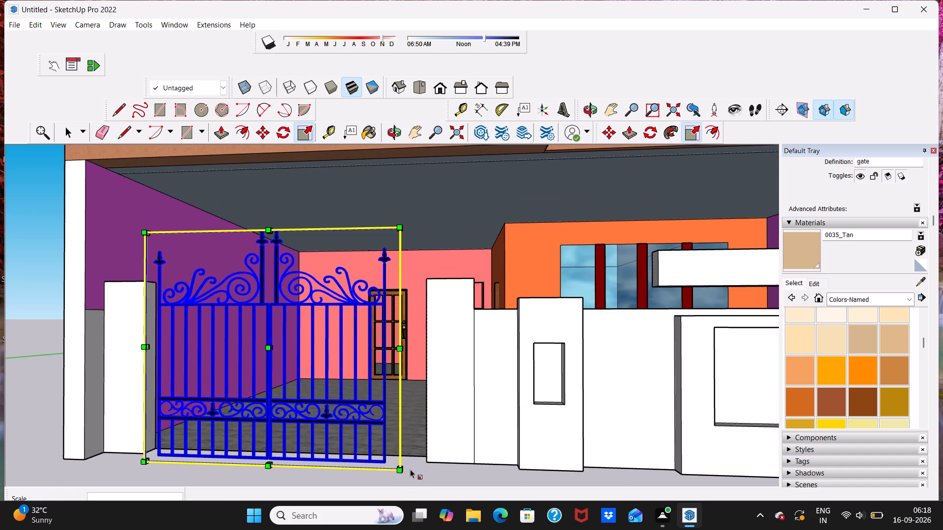
{"action": "left_click_drag", "start_coordinate": [401, 471], "coordinate": [421, 456]}
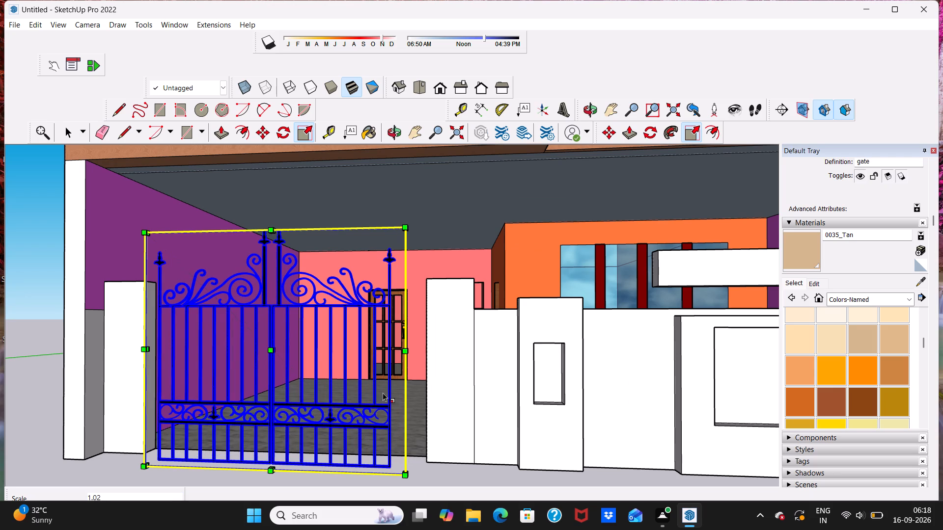
{"action": "left_click_drag", "start_coordinate": [406, 350], "coordinate": [426, 344]}
Stretch the gate towards the outer pillar with a red-green scale of about 1.04, -1.72.
{"action": "middle_click_drag", "start_coordinate": [294, 357], "coordinate": [366, 328]}
{"action": "scroll", "coordinate": [350, 337], "scroll_direction": "up", "scroll_amount": 2}
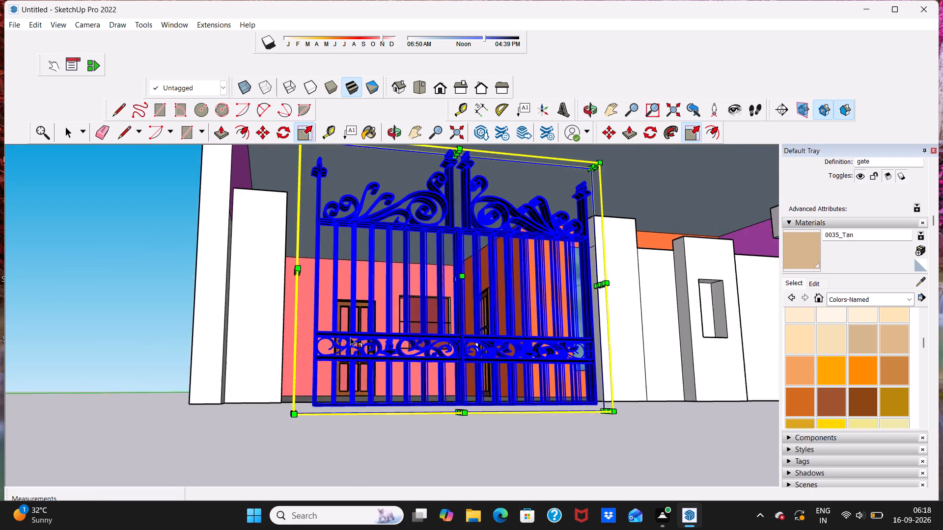
{"action": "scroll", "coordinate": [350, 337], "scroll_direction": "up", "scroll_amount": 2}
{"action": "middle_click_drag", "start_coordinate": [340, 346], "coordinate": [304, 327]}
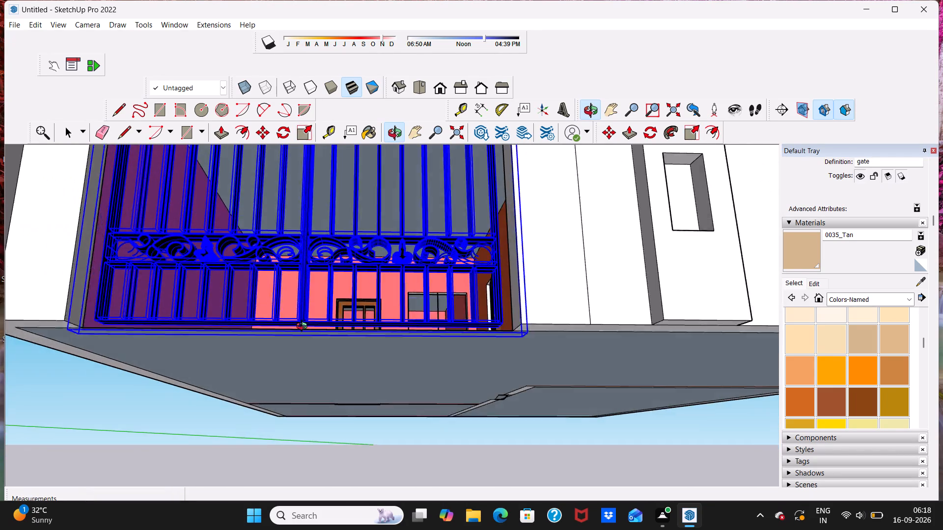
{"action": "middle_click_drag", "start_coordinate": [304, 327], "coordinate": [305, 328]}
{"action": "scroll", "coordinate": [305, 328], "scroll_direction": "down", "scroll_amount": 4}
{"action": "middle_click_drag", "start_coordinate": [305, 328], "coordinate": [321, 384]}
{"action": "scroll", "coordinate": [247, 356], "scroll_direction": "up", "scroll_amount": 3}
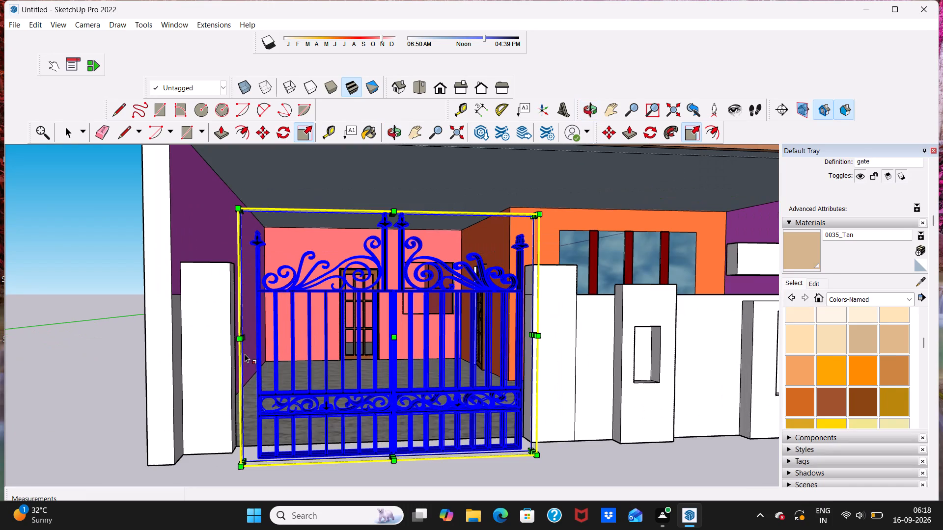
{"action": "left_click_drag", "start_coordinate": [239, 339], "coordinate": [231, 339]}
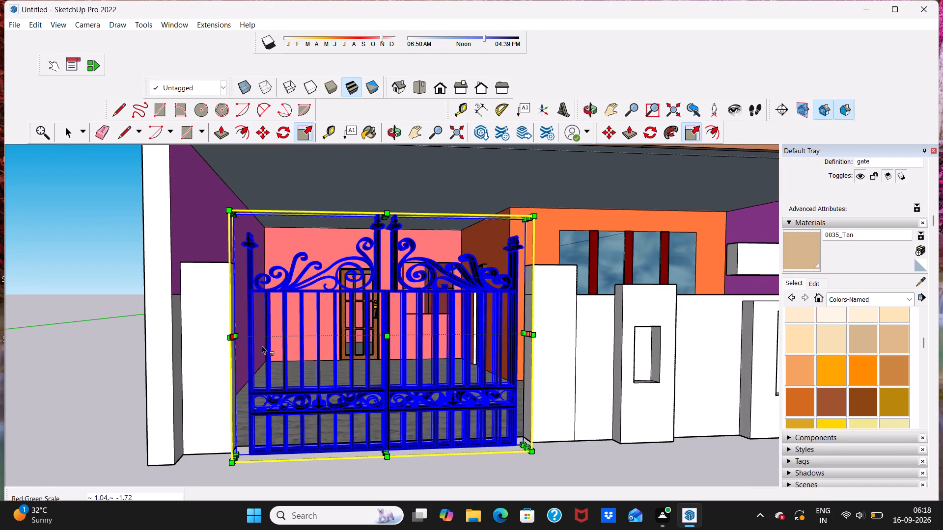
Refine the gate's depth and its side edge against the outer pillar with another red-green scale.
{"action": "middle_click_drag", "start_coordinate": [267, 362], "coordinate": [203, 346]}
{"action": "middle_click", "coordinate": [178, 354]}
{"action": "scroll", "coordinate": [178, 354], "scroll_direction": "up", "scroll_amount": 2}
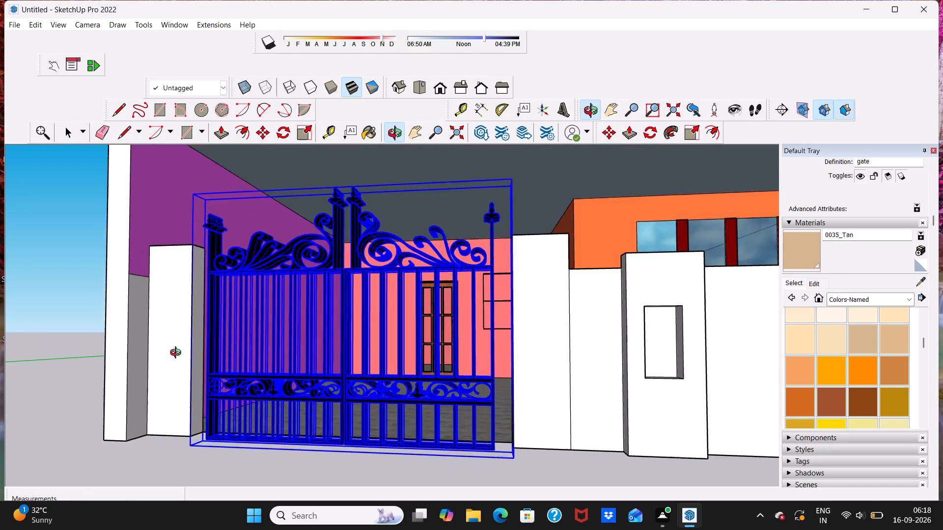
{"action": "scroll", "coordinate": [178, 354], "scroll_direction": "up", "scroll_amount": 5}
{"action": "left_click_drag", "start_coordinate": [221, 299], "coordinate": [215, 298]}
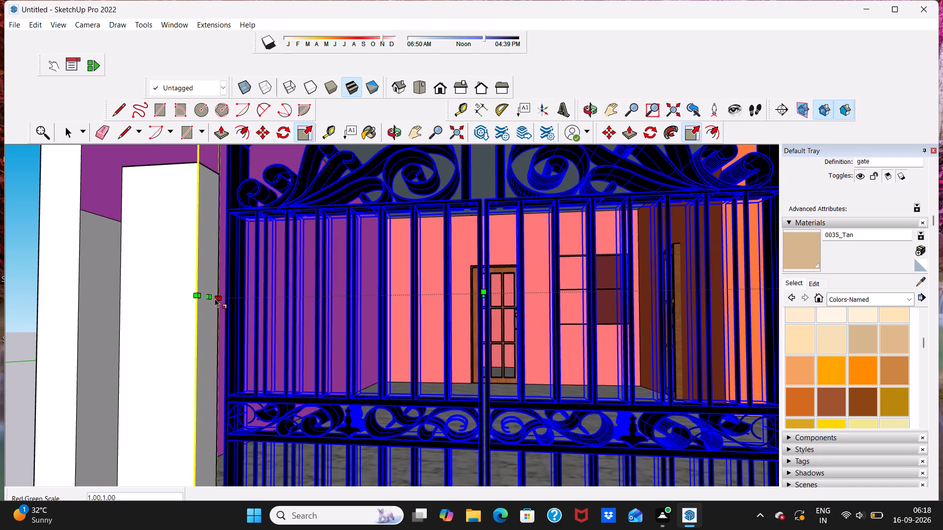
{"action": "left_click_drag", "start_coordinate": [215, 298], "coordinate": [204, 303]}
{"action": "left_click", "coordinate": [204, 303]}
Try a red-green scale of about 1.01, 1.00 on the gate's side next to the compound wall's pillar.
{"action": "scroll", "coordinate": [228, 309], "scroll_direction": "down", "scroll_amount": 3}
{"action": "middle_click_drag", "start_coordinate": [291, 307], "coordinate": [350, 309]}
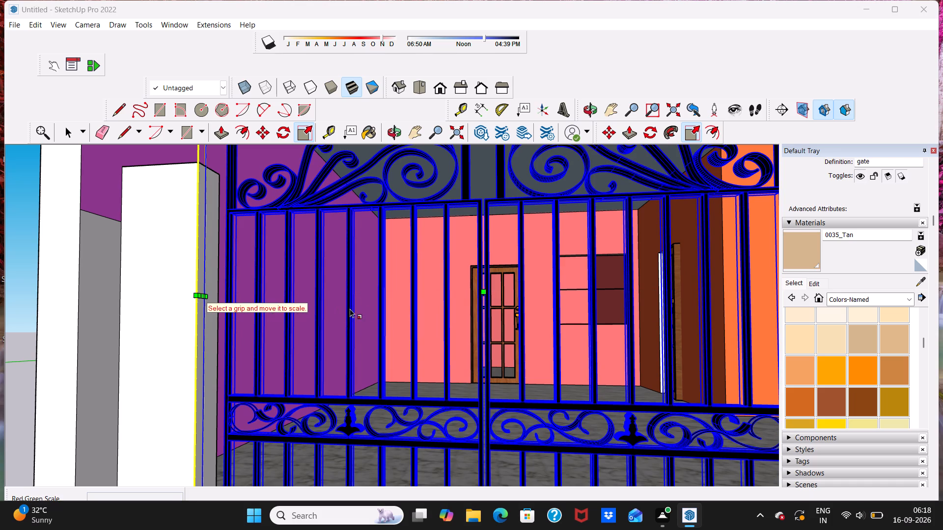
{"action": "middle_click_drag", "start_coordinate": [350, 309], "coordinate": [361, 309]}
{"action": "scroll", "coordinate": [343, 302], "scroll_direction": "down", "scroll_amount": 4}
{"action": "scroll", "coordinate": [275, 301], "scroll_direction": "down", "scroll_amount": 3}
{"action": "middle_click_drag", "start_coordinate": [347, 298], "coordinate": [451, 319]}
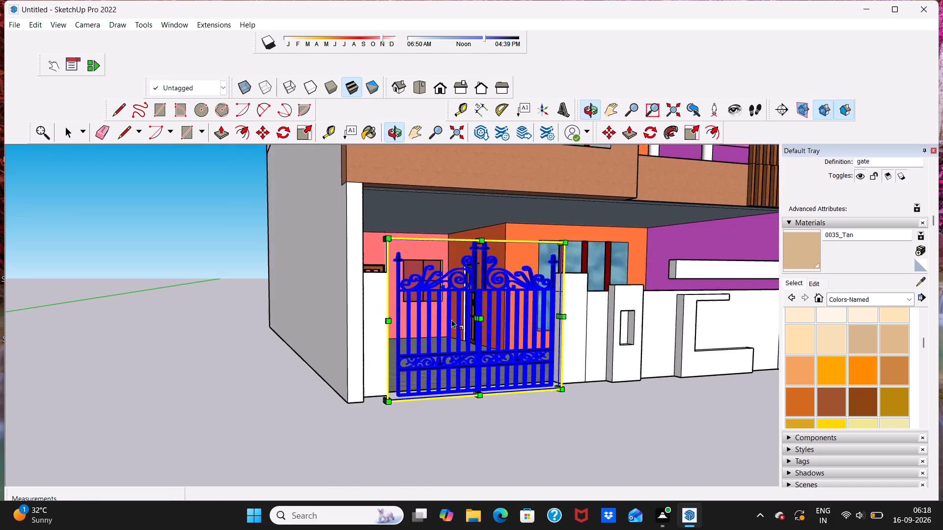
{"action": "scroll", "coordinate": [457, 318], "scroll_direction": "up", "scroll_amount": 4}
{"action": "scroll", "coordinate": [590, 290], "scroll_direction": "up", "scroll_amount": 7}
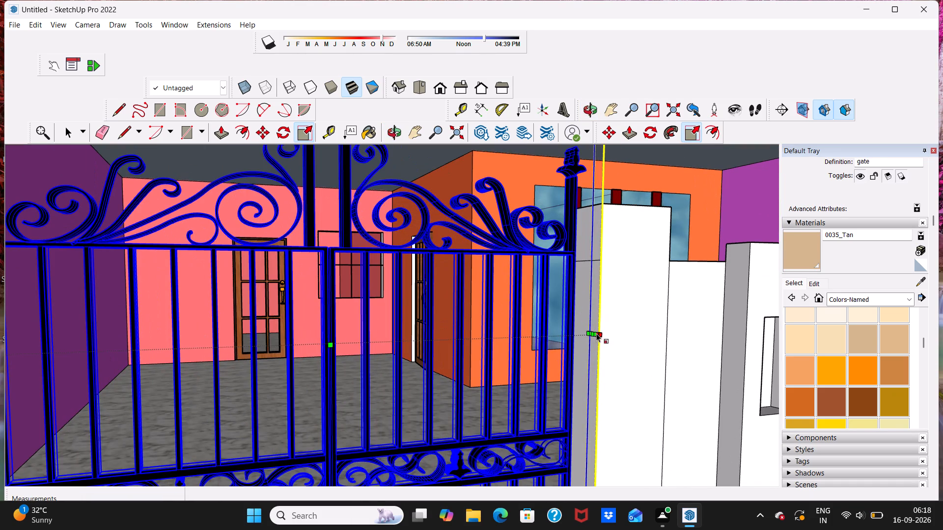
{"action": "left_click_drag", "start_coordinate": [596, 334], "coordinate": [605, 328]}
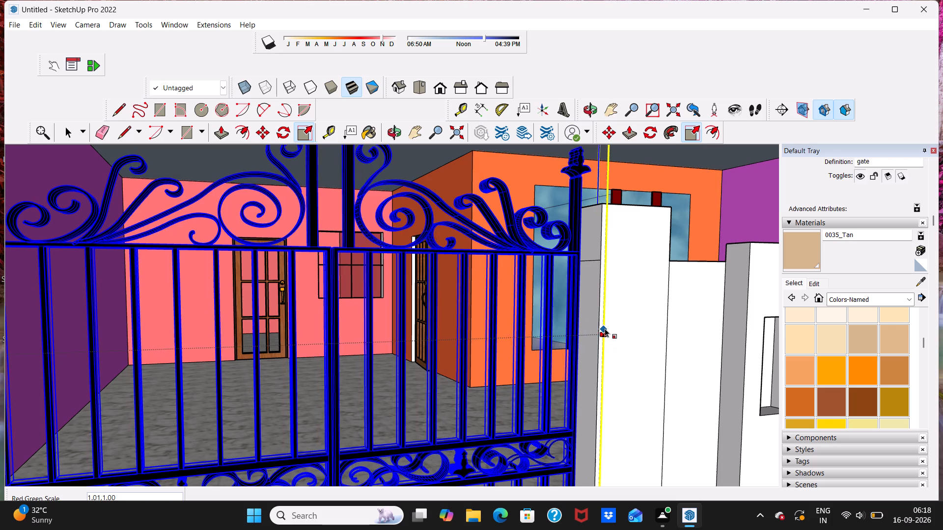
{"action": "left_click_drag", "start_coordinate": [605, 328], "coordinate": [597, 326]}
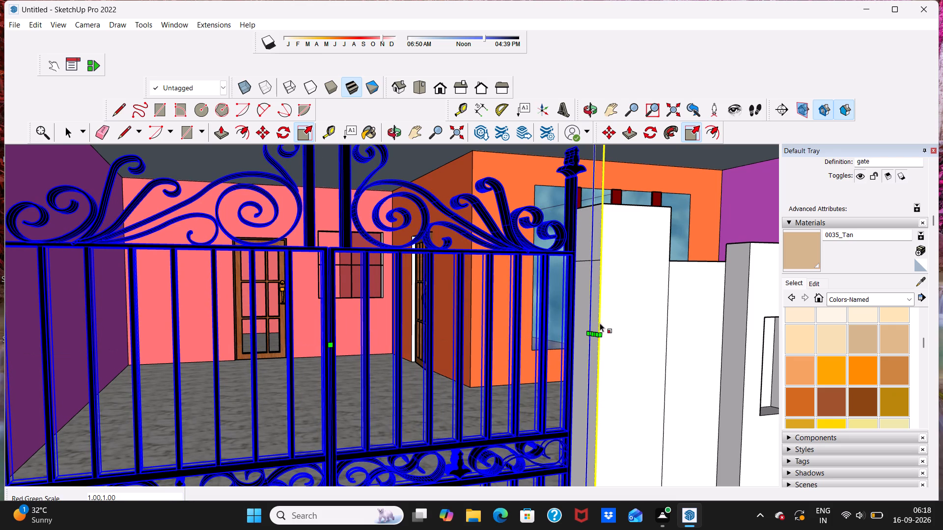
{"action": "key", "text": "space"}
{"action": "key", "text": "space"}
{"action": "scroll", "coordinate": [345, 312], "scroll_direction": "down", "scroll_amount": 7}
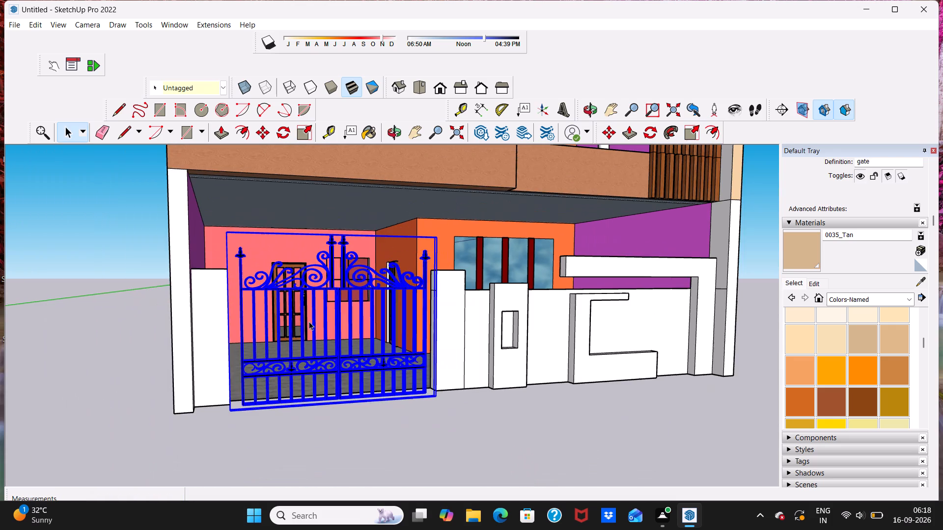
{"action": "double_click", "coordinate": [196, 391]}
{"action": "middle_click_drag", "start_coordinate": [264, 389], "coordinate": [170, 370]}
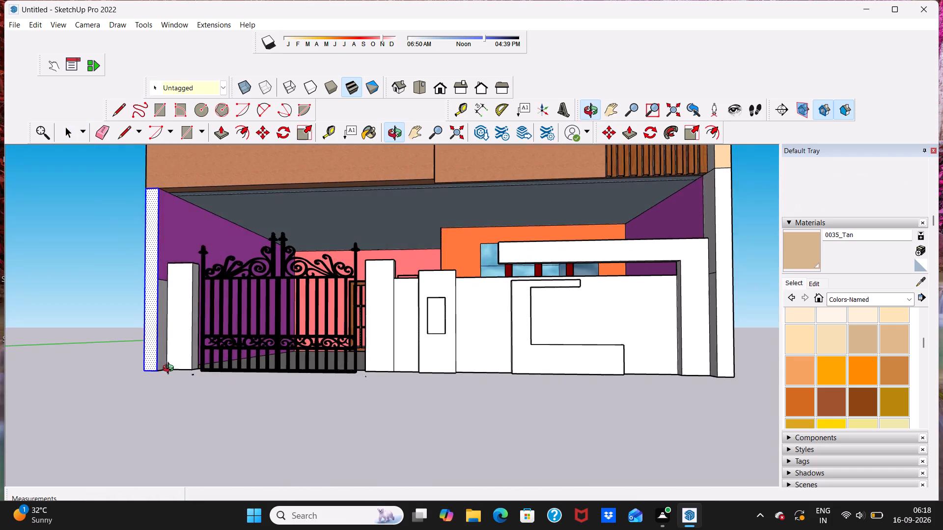
Open the gate component and move both leaves together about 6" sideways against the outer pillar's inner edge.
{"action": "scroll", "coordinate": [193, 368], "scroll_direction": "up", "scroll_amount": 12}
{"action": "scroll", "coordinate": [249, 326], "scroll_direction": "down", "scroll_amount": 4}
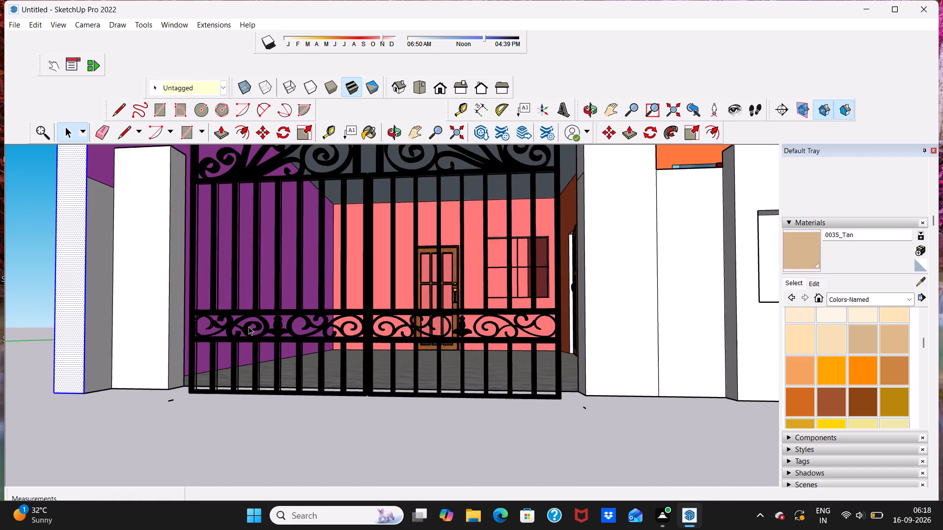
{"action": "middle_click_drag", "start_coordinate": [249, 326], "coordinate": [301, 335]}
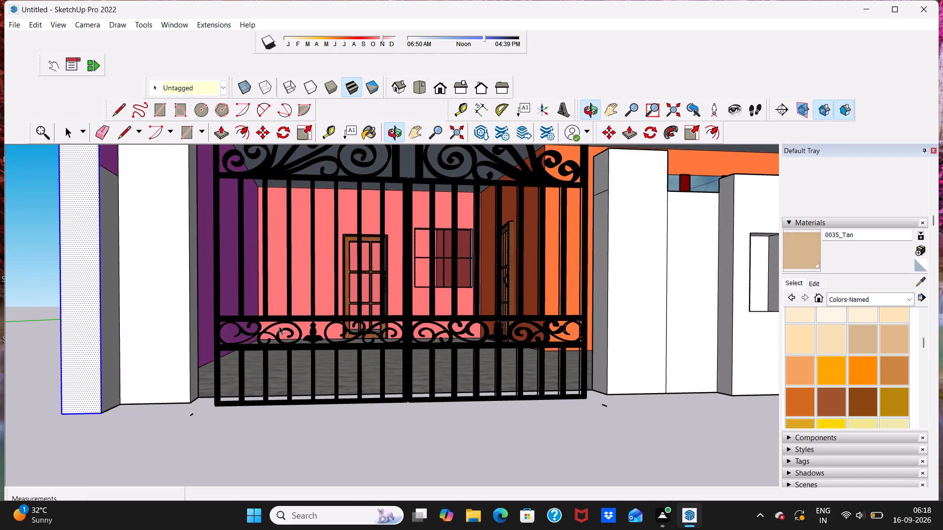
{"action": "triple_click", "coordinate": [279, 326]}
{"action": "double_click", "coordinate": [234, 345]}
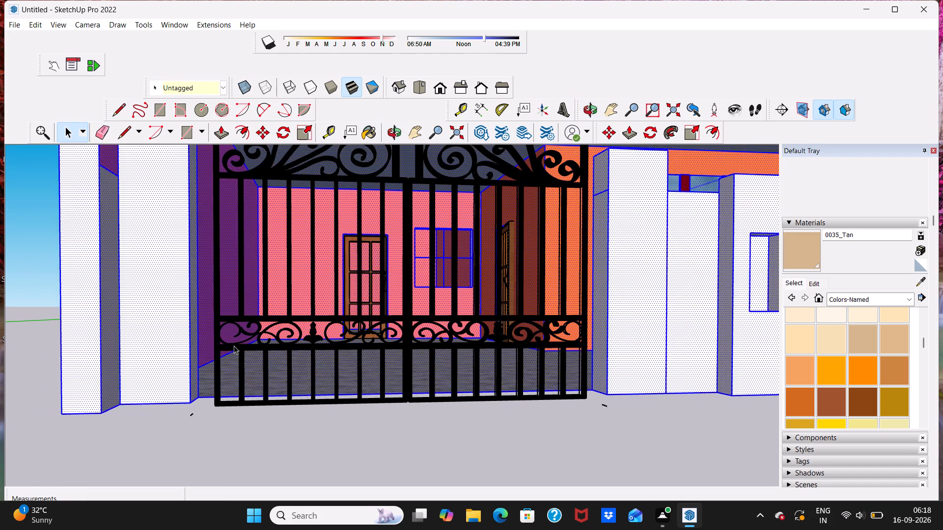
{"action": "double_click", "coordinate": [238, 344]}
{"action": "left_click", "coordinate": [238, 344]}
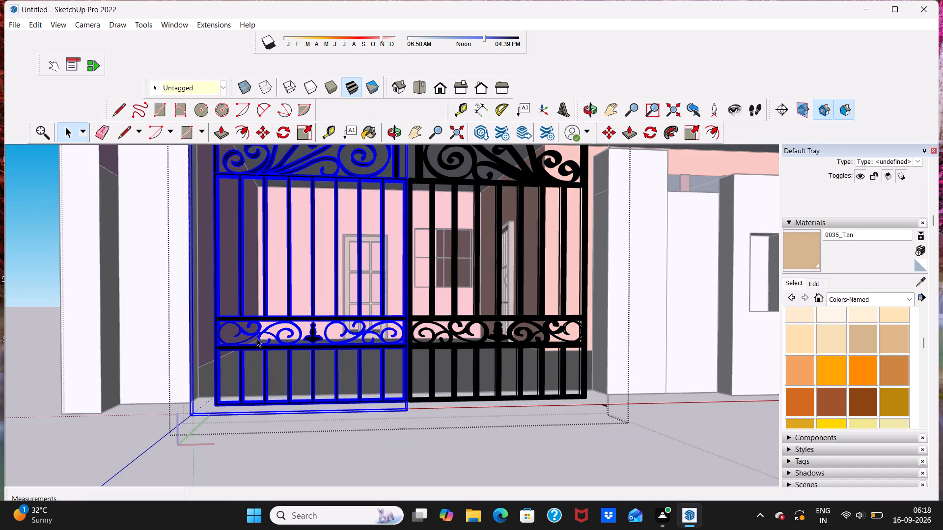
{"action": "double_click", "coordinate": [257, 338]}
{"action": "triple_click", "coordinate": [257, 338]}
{"action": "triple_click", "coordinate": [257, 338]}
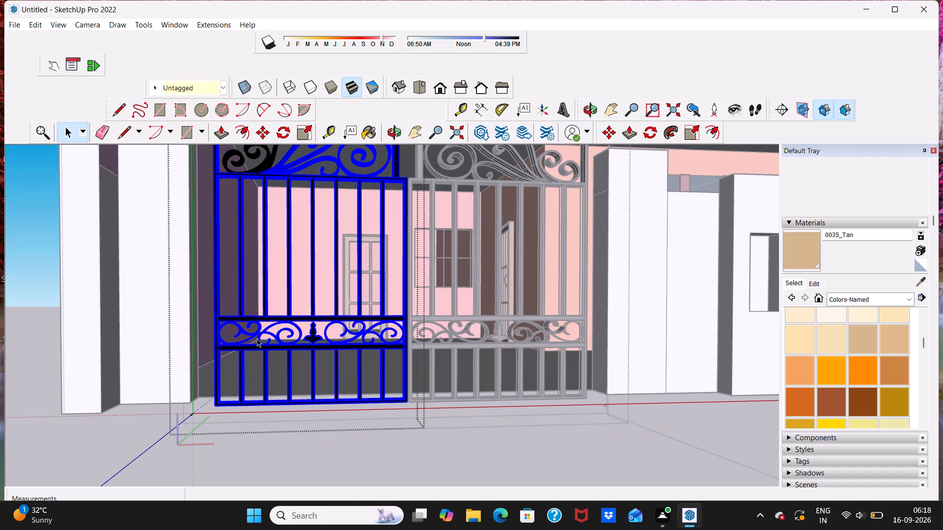
{"action": "key", "text": "space"}
{"action": "key", "text": "space"}
{"action": "double_click", "coordinate": [80, 429]}
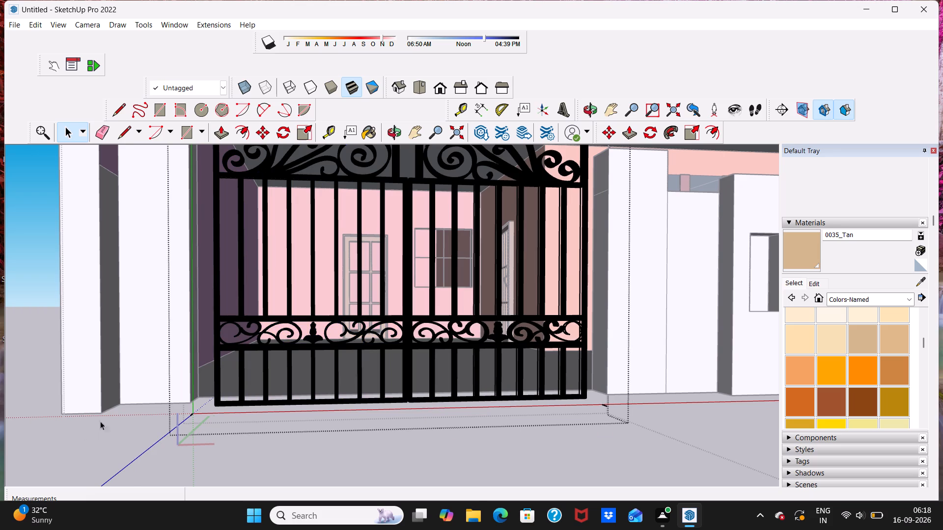
{"action": "left_click", "coordinate": [397, 348]}
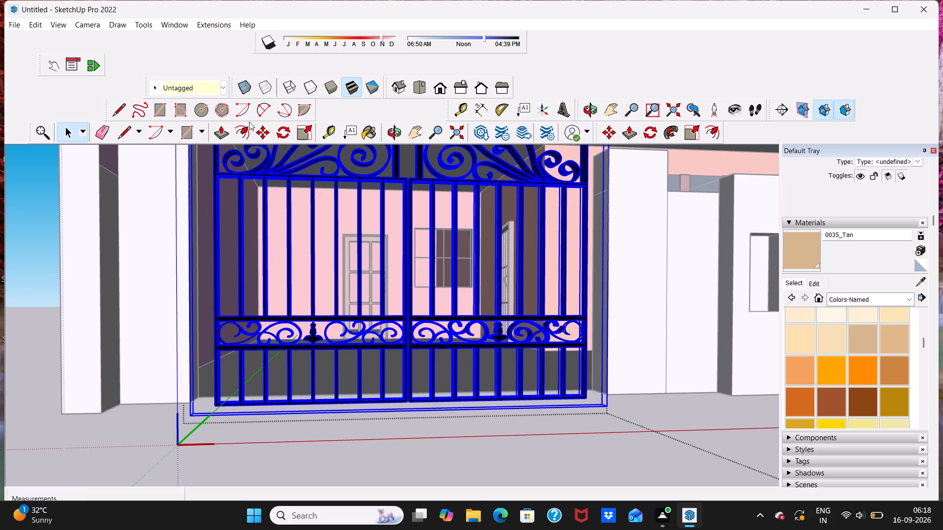
{"action": "left_click_drag", "start_coordinate": [260, 132], "coordinate": [261, 138]}
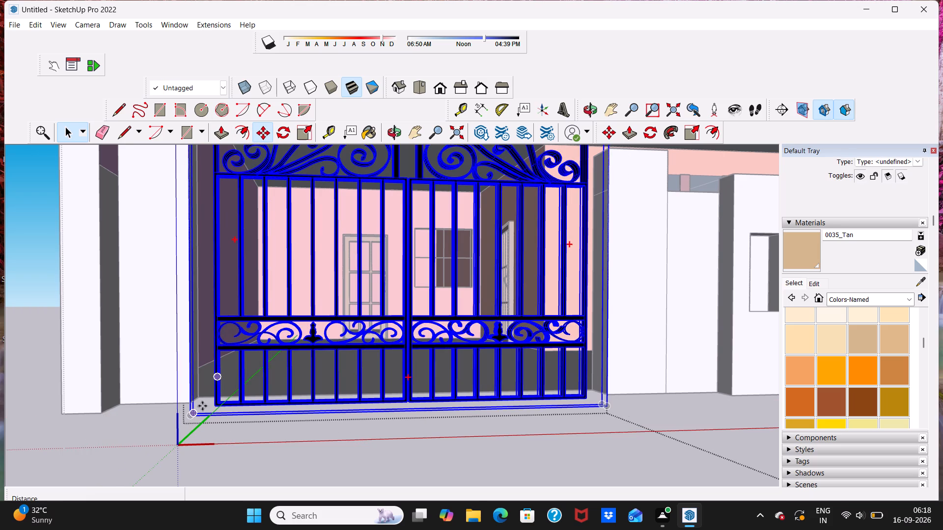
{"action": "left_click_drag", "start_coordinate": [217, 402], "coordinate": [196, 398]}
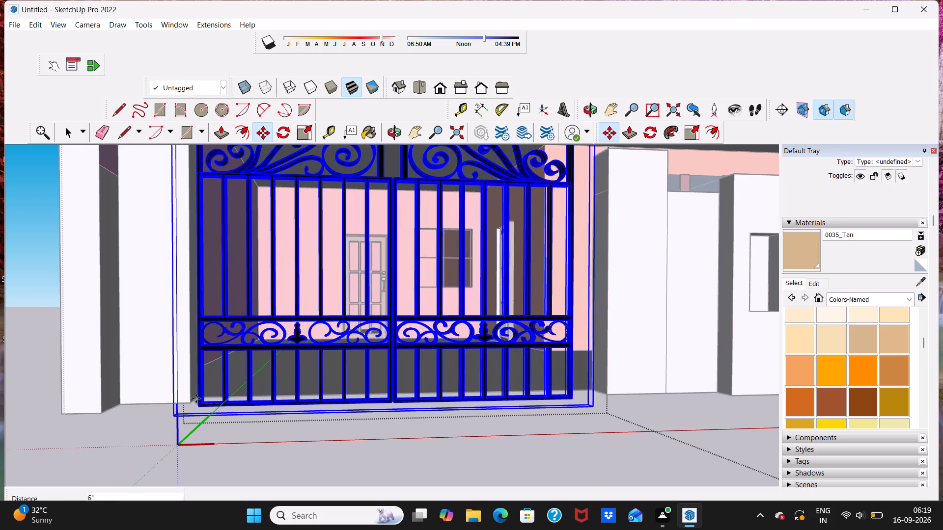
{"action": "left_click_drag", "start_coordinate": [196, 398], "coordinate": [198, 396]}
{"action": "scroll", "coordinate": [198, 396], "scroll_direction": "up", "scroll_amount": 5}
{"action": "left_click_drag", "start_coordinate": [197, 398], "coordinate": [193, 399]}
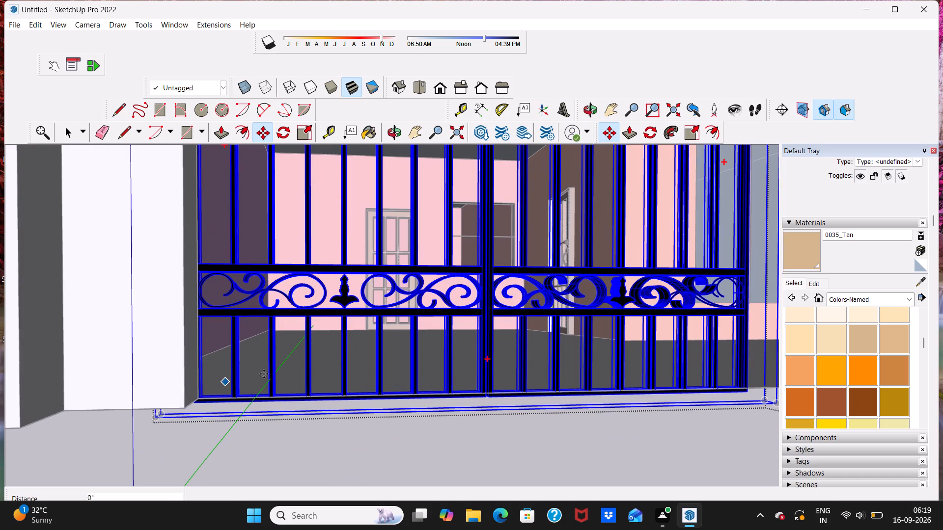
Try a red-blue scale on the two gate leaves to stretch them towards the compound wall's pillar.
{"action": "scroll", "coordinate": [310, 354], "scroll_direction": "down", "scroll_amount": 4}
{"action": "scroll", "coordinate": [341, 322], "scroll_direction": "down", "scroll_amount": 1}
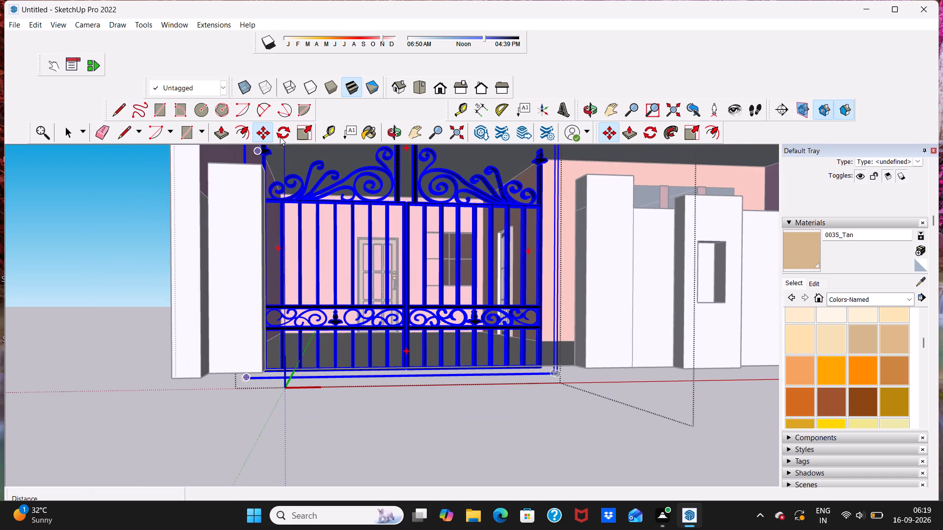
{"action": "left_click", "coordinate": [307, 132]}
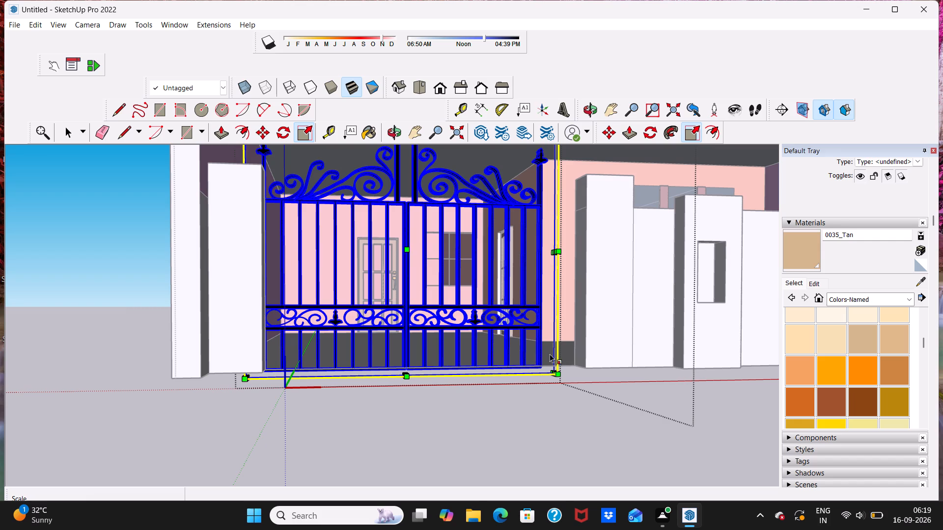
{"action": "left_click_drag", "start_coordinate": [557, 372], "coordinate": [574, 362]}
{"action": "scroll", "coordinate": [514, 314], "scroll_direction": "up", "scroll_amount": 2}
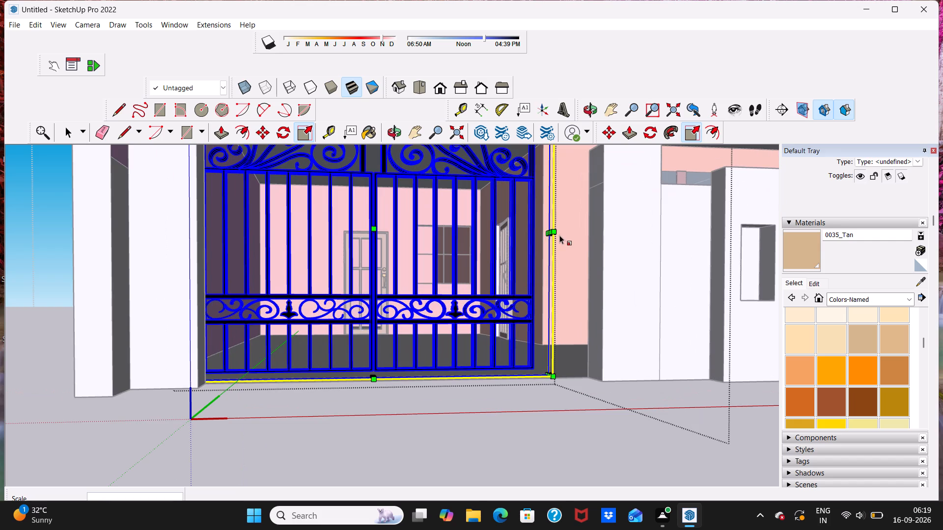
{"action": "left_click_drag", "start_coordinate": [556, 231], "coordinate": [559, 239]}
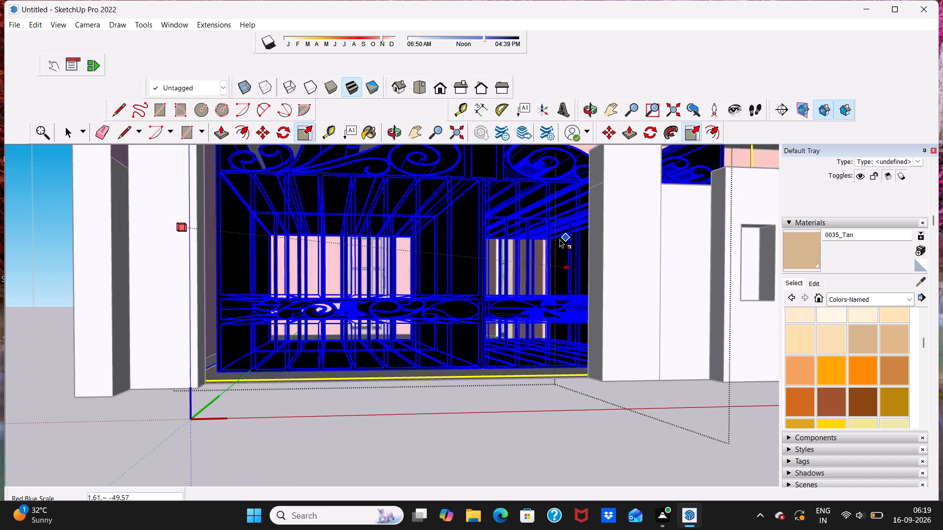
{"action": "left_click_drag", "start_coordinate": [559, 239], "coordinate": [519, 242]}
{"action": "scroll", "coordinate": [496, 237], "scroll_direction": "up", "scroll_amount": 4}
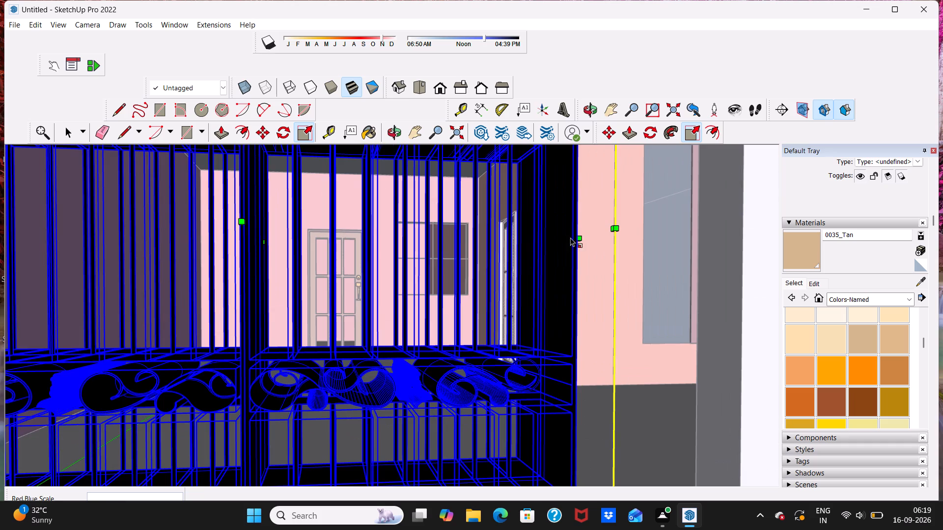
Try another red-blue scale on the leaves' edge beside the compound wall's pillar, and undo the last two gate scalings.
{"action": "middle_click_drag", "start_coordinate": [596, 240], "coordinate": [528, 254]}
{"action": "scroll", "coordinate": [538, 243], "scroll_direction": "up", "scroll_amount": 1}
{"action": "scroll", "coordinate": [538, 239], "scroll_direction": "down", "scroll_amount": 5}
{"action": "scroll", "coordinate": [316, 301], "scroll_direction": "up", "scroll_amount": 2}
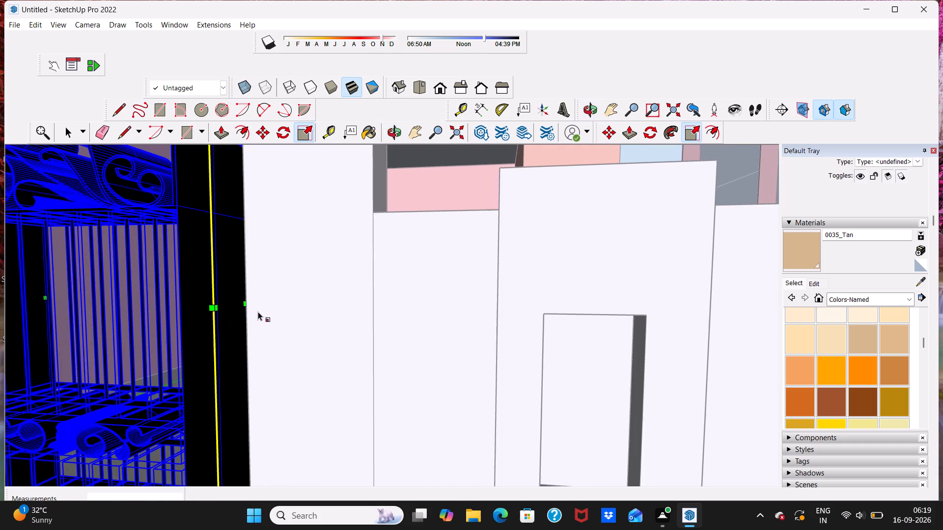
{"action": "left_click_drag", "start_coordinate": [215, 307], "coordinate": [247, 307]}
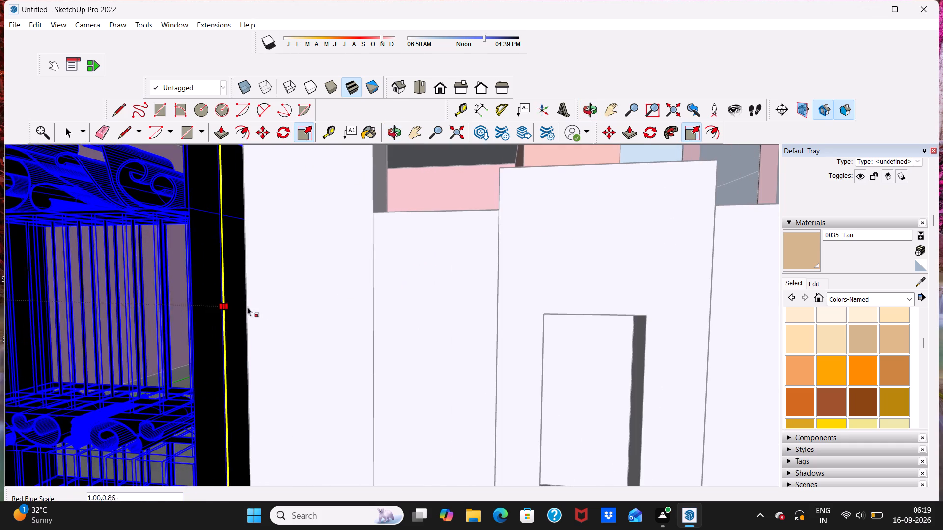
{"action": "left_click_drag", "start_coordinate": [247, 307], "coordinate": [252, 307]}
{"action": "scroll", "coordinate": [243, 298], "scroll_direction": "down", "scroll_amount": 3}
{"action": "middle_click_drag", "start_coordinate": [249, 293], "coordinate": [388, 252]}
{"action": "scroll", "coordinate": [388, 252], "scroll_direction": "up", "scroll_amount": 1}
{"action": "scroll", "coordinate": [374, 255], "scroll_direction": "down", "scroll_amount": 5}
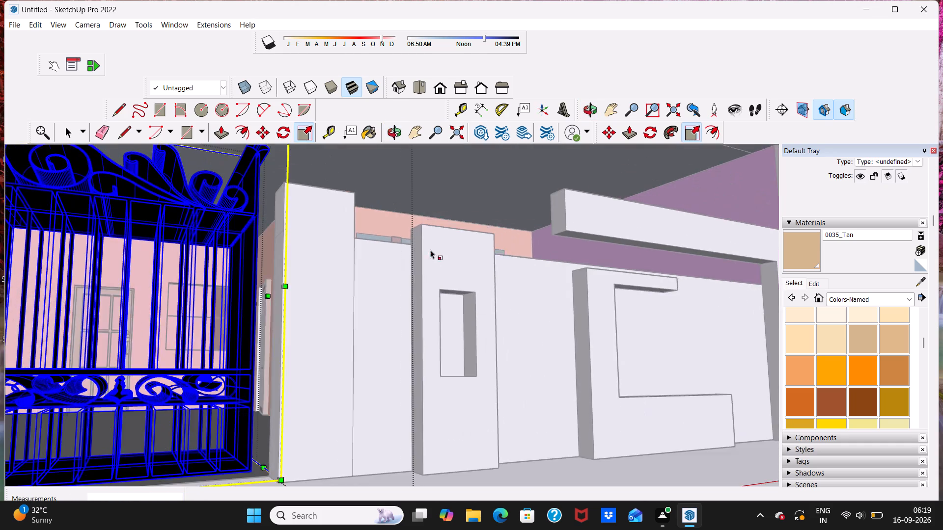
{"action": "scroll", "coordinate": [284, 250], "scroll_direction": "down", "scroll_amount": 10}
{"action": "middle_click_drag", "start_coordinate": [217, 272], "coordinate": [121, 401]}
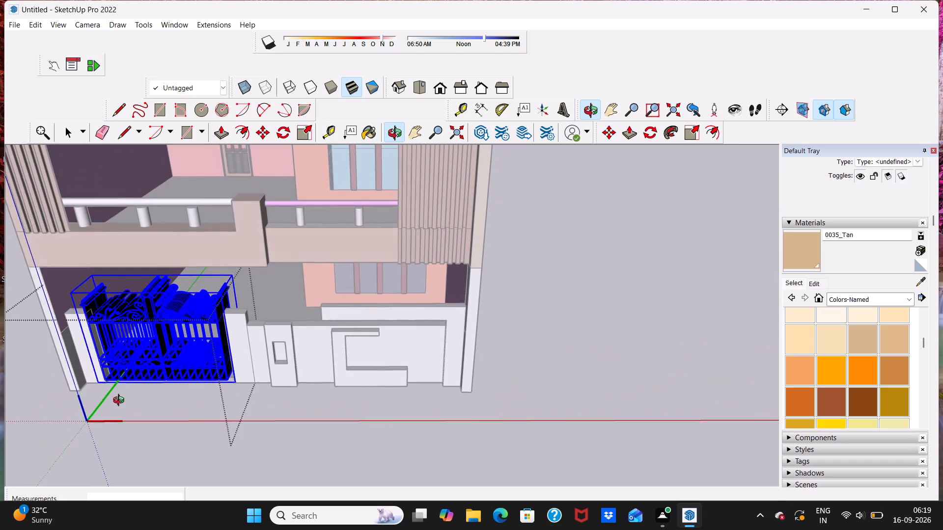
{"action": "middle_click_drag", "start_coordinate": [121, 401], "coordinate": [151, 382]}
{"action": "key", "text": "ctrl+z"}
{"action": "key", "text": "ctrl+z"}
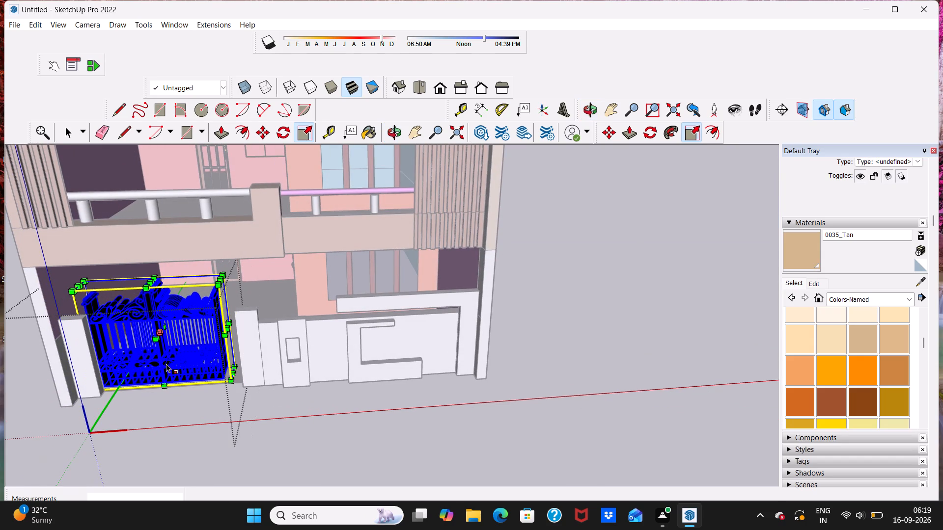
Stretch the gate leaves to the compound wall's pillar with a red-blue scale of about 1.17, 4.20, and close the component.
{"action": "scroll", "coordinate": [190, 349], "scroll_direction": "up", "scroll_amount": 4}
{"action": "scroll", "coordinate": [240, 315], "scroll_direction": "up", "scroll_amount": 6}
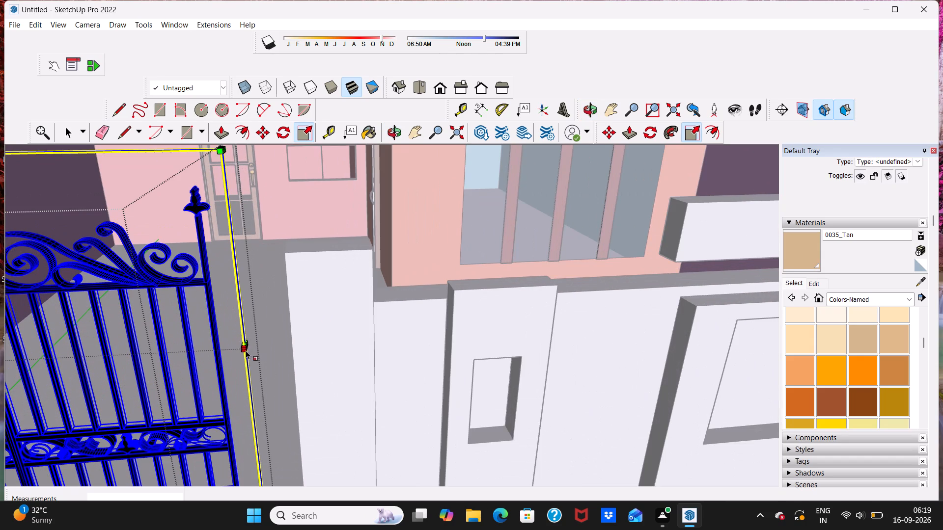
{"action": "left_click_drag", "start_coordinate": [246, 350], "coordinate": [297, 347]}
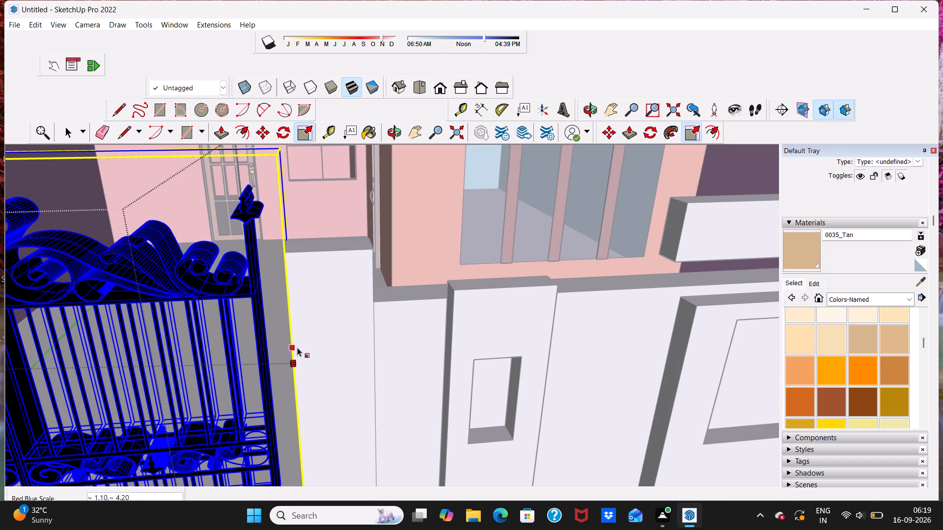
{"action": "left_click_drag", "start_coordinate": [297, 347], "coordinate": [326, 344]}
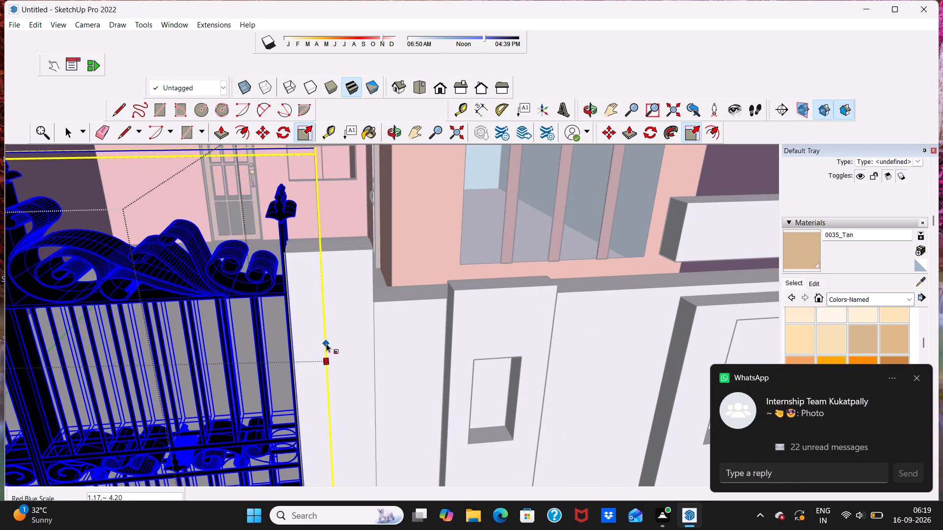
{"action": "scroll", "coordinate": [337, 335], "scroll_direction": "down", "scroll_amount": 2}
{"action": "scroll", "coordinate": [341, 333], "scroll_direction": "up", "scroll_amount": 2}
{"action": "left_click", "coordinate": [341, 333]}
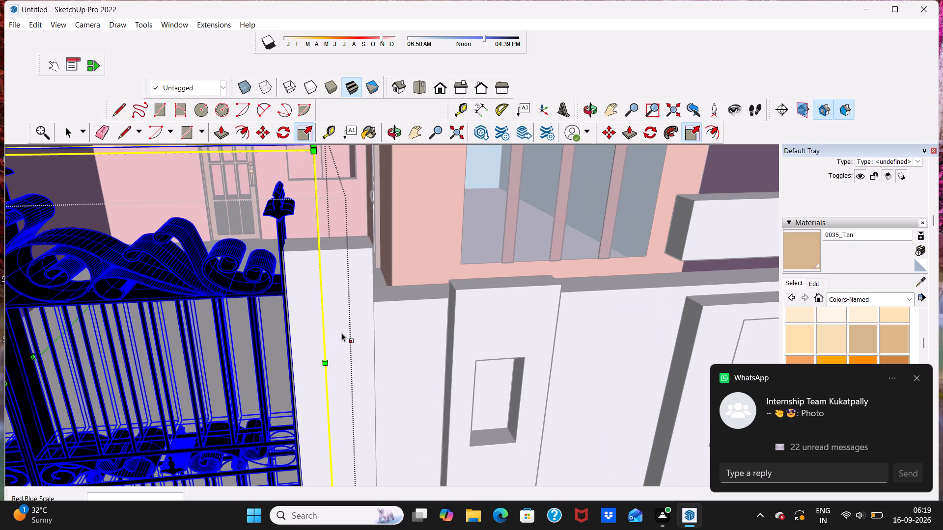
{"action": "scroll", "coordinate": [345, 275], "scroll_direction": "down", "scroll_amount": 11}
{"action": "double_click", "coordinate": [227, 421]}
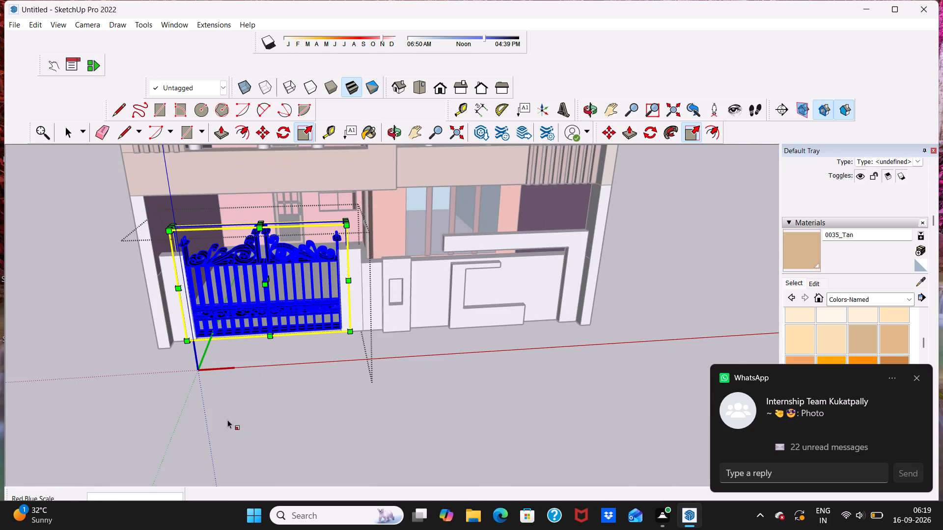
{"action": "left_click", "coordinate": [227, 418]}
{"action": "key", "text": "space"}
{"action": "double_click", "coordinate": [227, 399]}
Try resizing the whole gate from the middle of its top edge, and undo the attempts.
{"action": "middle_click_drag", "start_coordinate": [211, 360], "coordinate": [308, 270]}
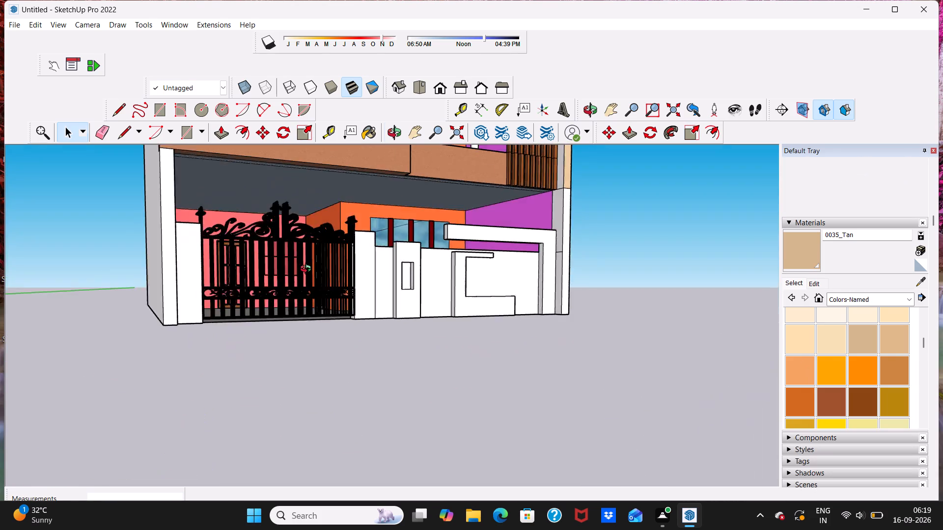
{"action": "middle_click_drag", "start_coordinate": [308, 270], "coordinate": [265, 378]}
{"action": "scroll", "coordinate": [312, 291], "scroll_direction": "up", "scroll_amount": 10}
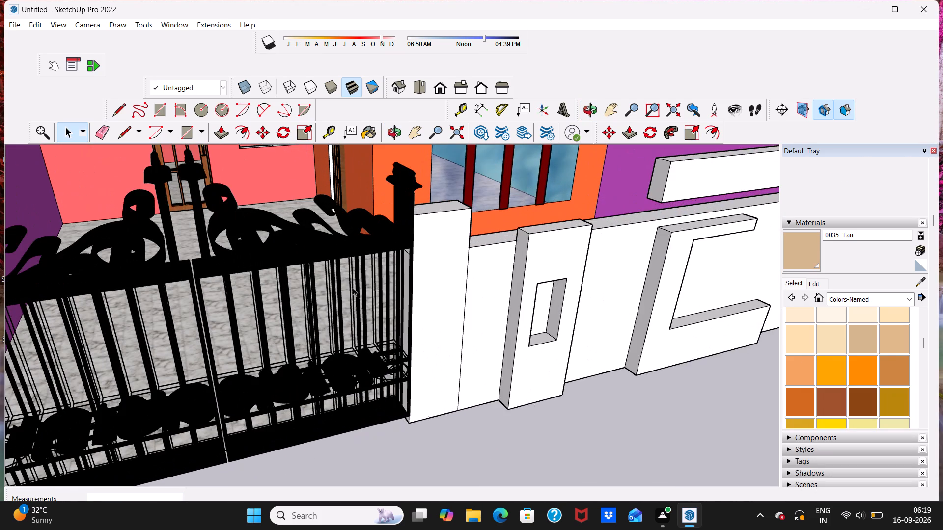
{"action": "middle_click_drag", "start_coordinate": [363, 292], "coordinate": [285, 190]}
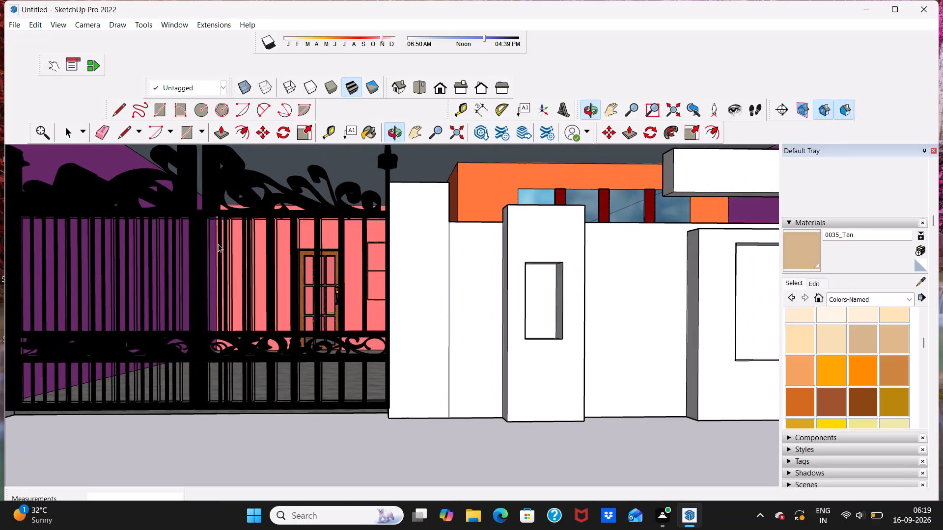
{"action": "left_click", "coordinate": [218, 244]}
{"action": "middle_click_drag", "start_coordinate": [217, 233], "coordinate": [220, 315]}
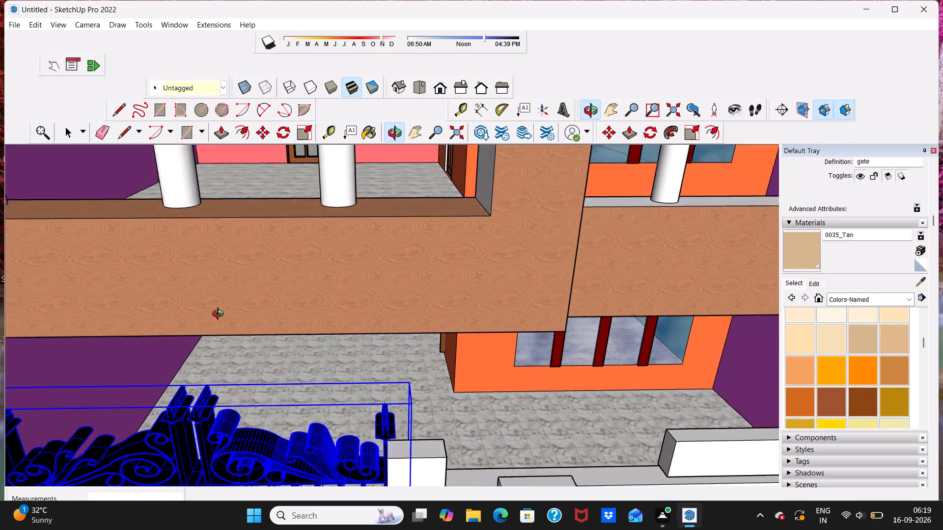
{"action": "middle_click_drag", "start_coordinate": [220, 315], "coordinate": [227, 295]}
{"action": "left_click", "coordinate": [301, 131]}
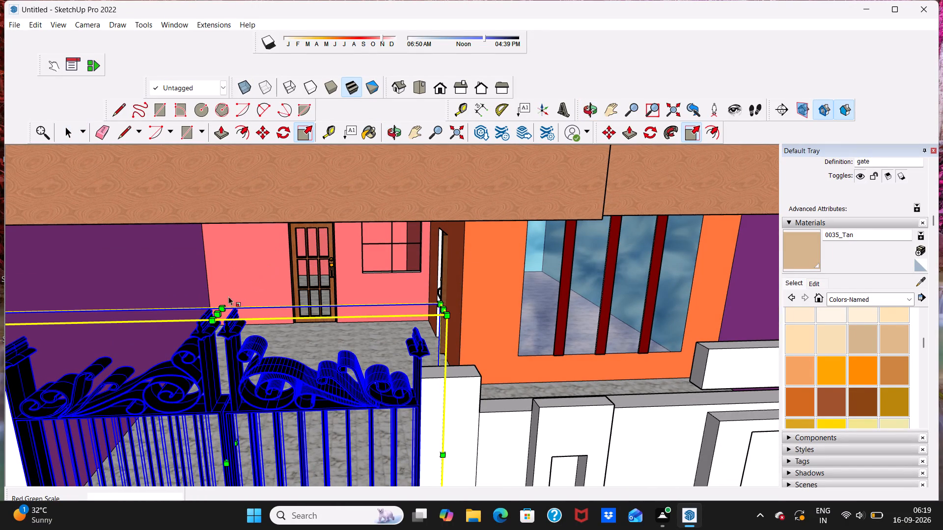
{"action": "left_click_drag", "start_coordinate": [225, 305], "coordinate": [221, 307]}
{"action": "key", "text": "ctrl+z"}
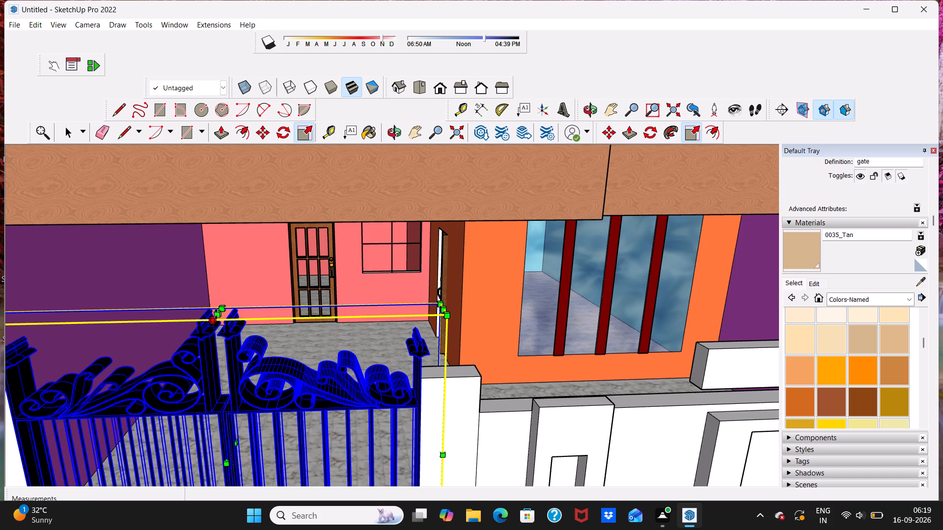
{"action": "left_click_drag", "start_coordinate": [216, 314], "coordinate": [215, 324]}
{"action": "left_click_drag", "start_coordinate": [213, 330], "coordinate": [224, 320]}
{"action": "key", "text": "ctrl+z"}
Narrow the gate from its outer pillar side with a red-green scale of about 0.98, 1.00.
{"action": "scroll", "coordinate": [161, 323], "scroll_direction": "down", "scroll_amount": 2}
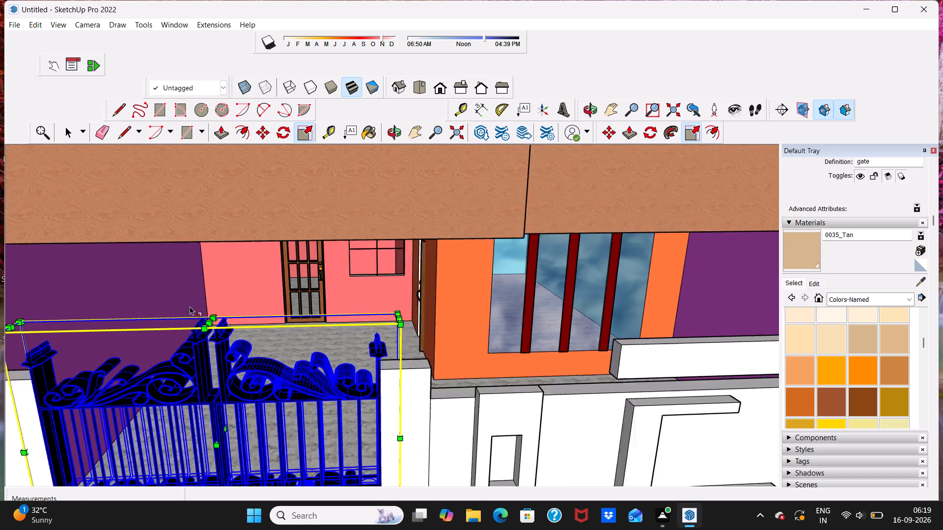
{"action": "scroll", "coordinate": [190, 306], "scroll_direction": "down", "scroll_amount": 3}
{"action": "scroll", "coordinate": [236, 262], "scroll_direction": "down", "scroll_amount": 2}
{"action": "scroll", "coordinate": [203, 344], "scroll_direction": "up", "scroll_amount": 3}
{"action": "scroll", "coordinate": [83, 368], "scroll_direction": "up", "scroll_amount": 8}
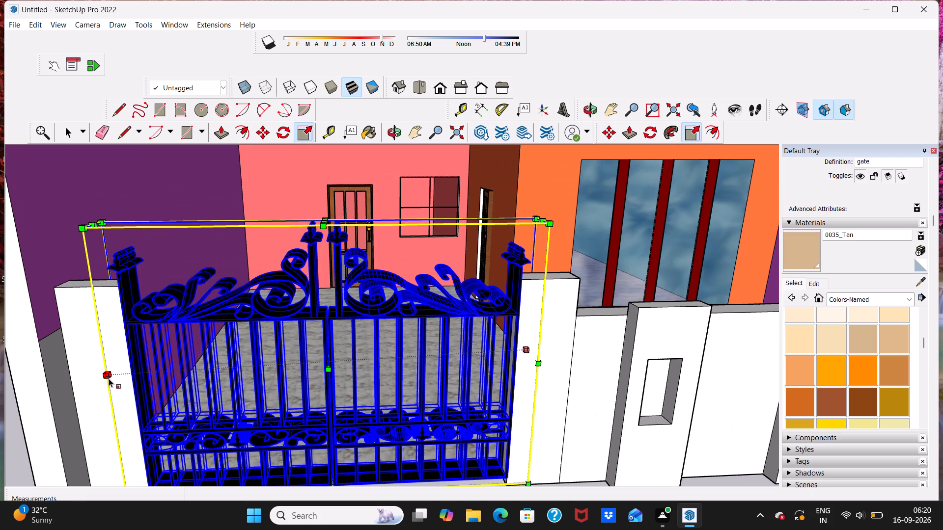
{"action": "left_click_drag", "start_coordinate": [107, 377], "coordinate": [117, 367]}
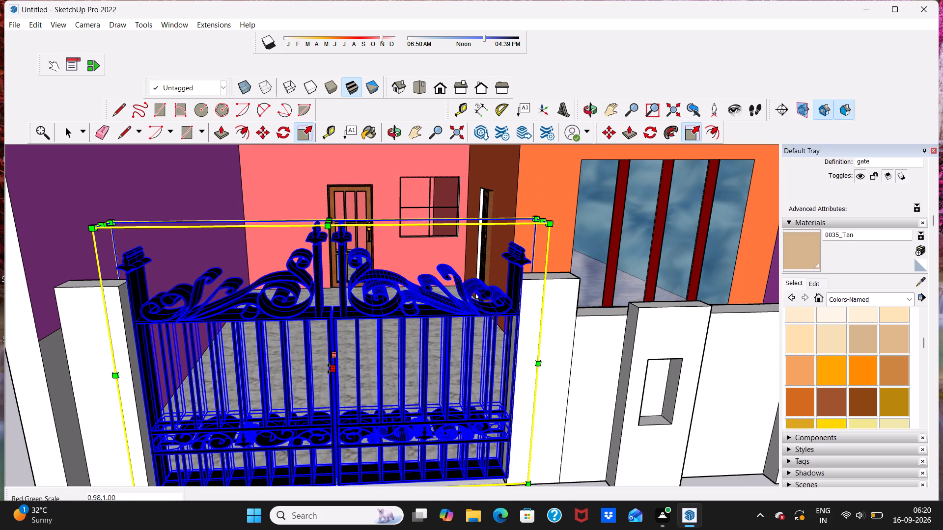
Flatten the gate's depth with a green-axis scale of about -0.12.
{"action": "left_click_drag", "start_coordinate": [335, 369], "coordinate": [333, 355]}
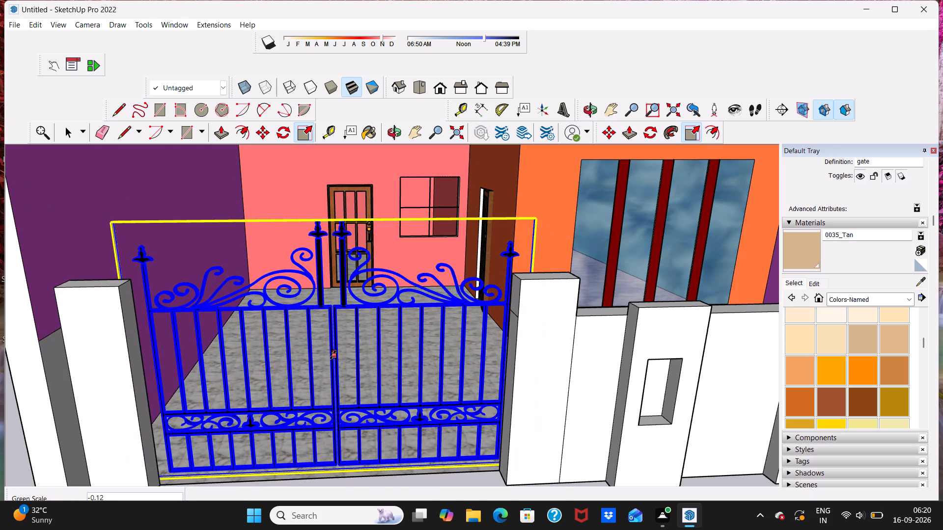
{"action": "left_click_drag", "start_coordinate": [333, 355], "coordinate": [330, 356]}
{"action": "middle_click_drag", "start_coordinate": [277, 329], "coordinate": [272, 292]}
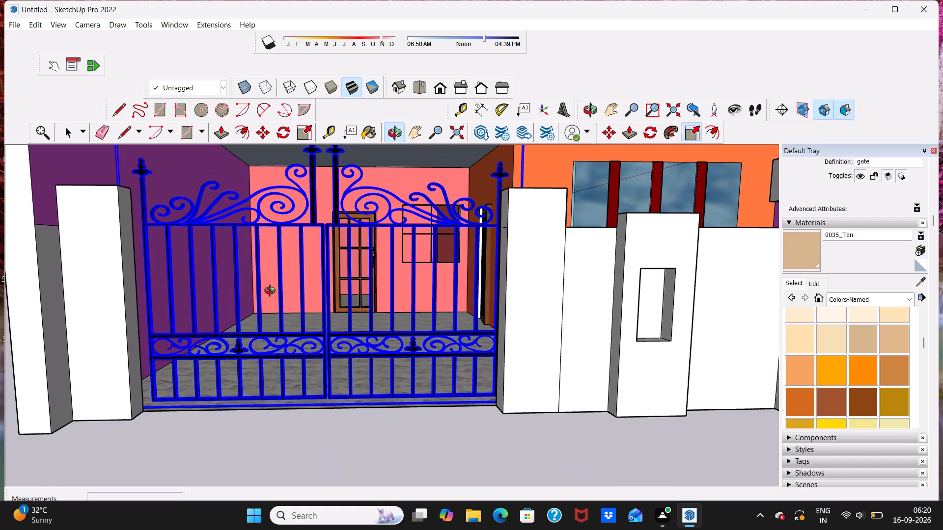
{"action": "middle_click_drag", "start_coordinate": [272, 292], "coordinate": [269, 294]}
{"action": "scroll", "coordinate": [170, 370], "scroll_direction": "up", "scroll_amount": 2}
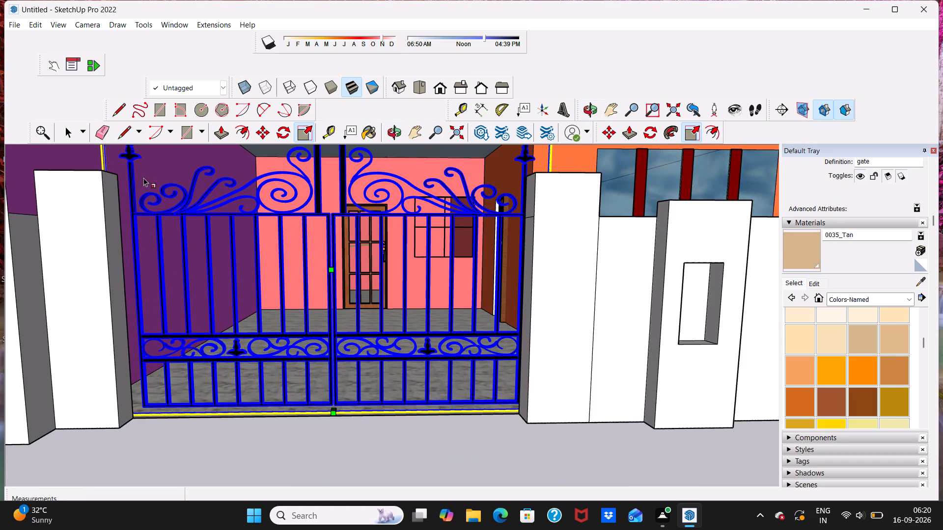
Move the gate about 4 3/16" by its bottom corner to the base corner of the outer pillar.
{"action": "left_click", "coordinate": [261, 135]}
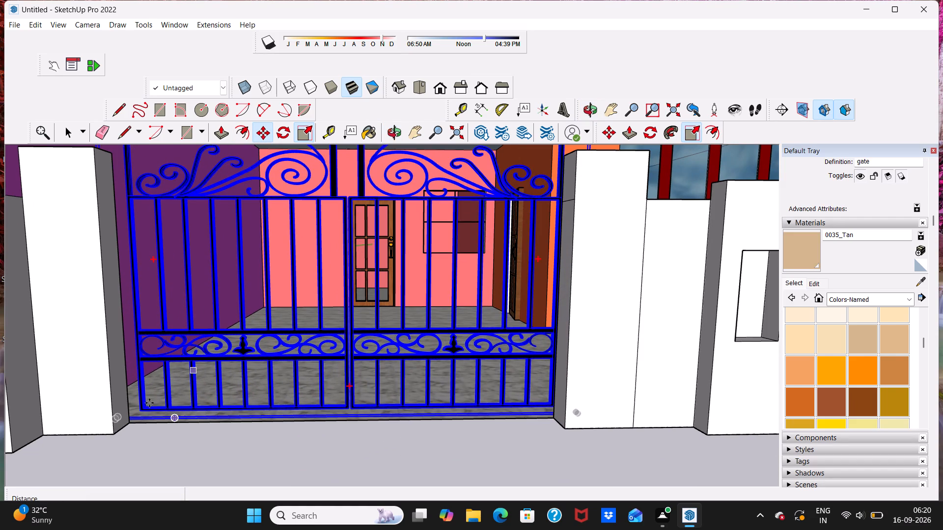
{"action": "left_click_drag", "start_coordinate": [139, 410], "coordinate": [124, 427]}
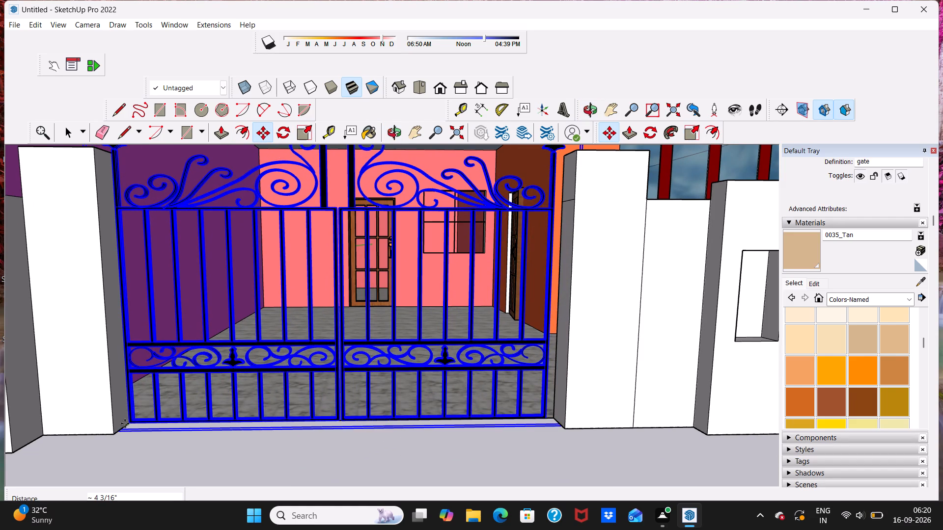
{"action": "scroll", "coordinate": [125, 408], "scroll_direction": "down", "scroll_amount": 4}
{"action": "scroll", "coordinate": [155, 356], "scroll_direction": "down", "scroll_amount": 2}
{"action": "scroll", "coordinate": [282, 361], "scroll_direction": "up", "scroll_amount": 8}
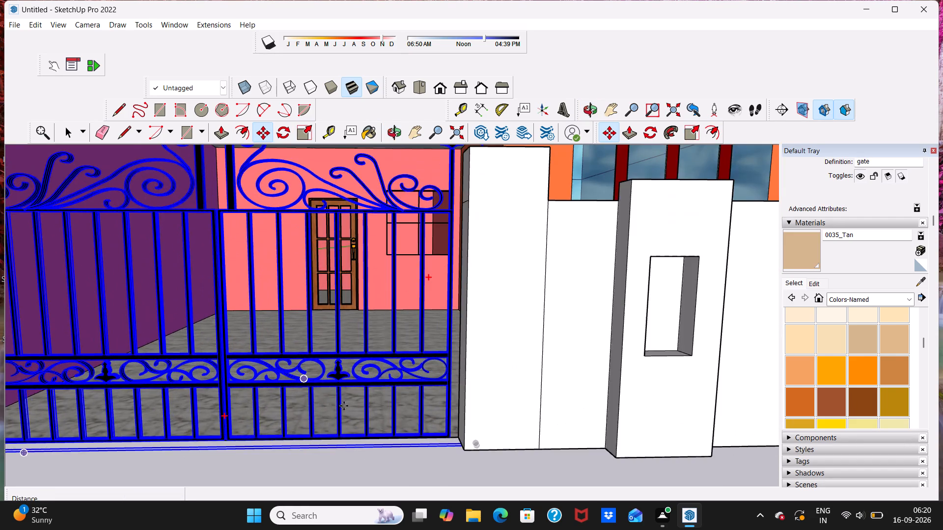
{"action": "scroll", "coordinate": [401, 434], "scroll_direction": "up", "scroll_amount": 3}
{"action": "scroll", "coordinate": [317, 311], "scroll_direction": "down", "scroll_amount": 5}
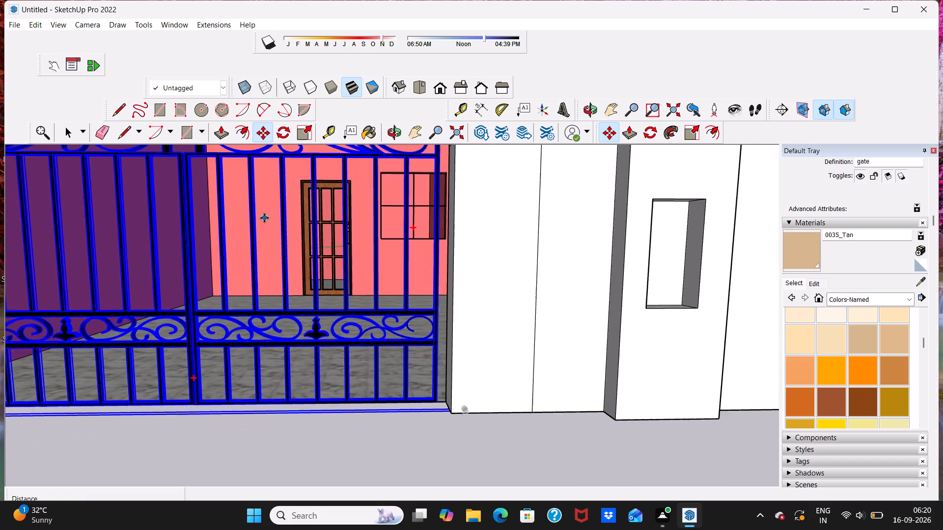
{"action": "scroll", "coordinate": [264, 220], "scroll_direction": "down", "scroll_amount": 4}
{"action": "scroll", "coordinate": [275, 252], "scroll_direction": "up", "scroll_amount": 1}
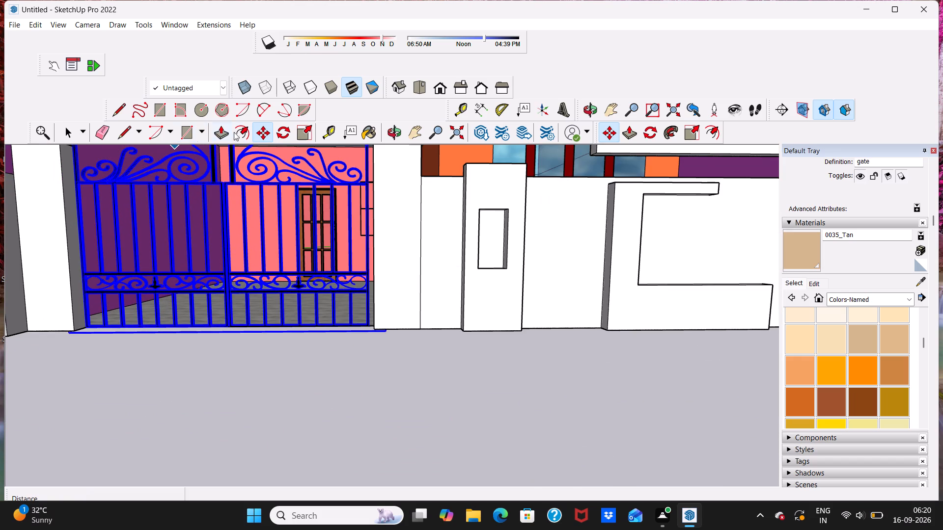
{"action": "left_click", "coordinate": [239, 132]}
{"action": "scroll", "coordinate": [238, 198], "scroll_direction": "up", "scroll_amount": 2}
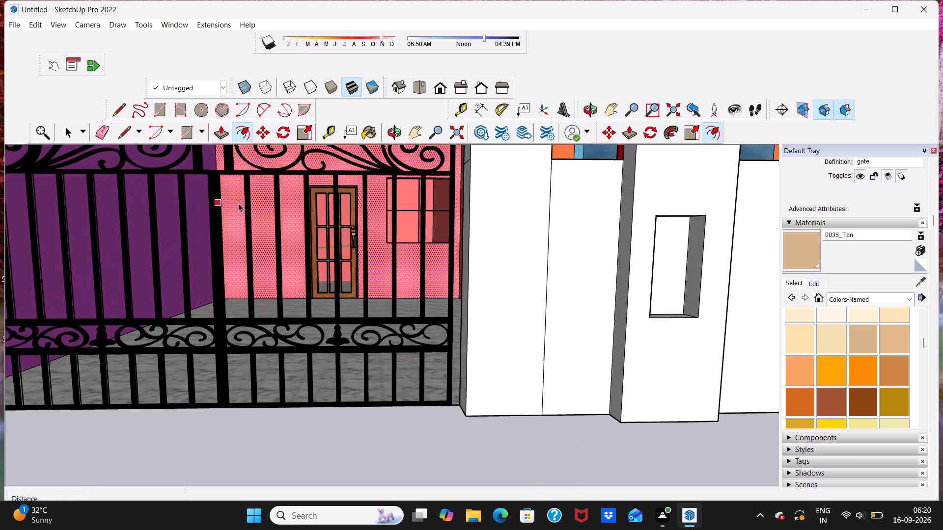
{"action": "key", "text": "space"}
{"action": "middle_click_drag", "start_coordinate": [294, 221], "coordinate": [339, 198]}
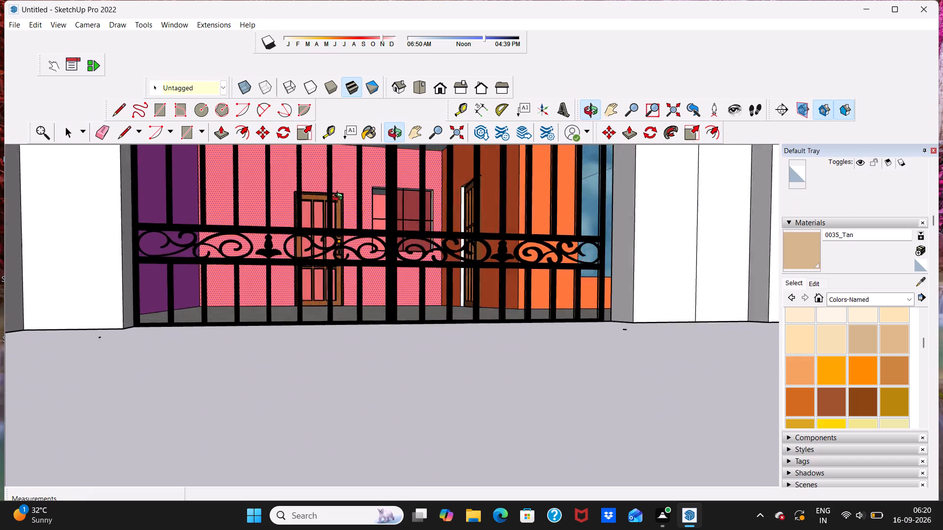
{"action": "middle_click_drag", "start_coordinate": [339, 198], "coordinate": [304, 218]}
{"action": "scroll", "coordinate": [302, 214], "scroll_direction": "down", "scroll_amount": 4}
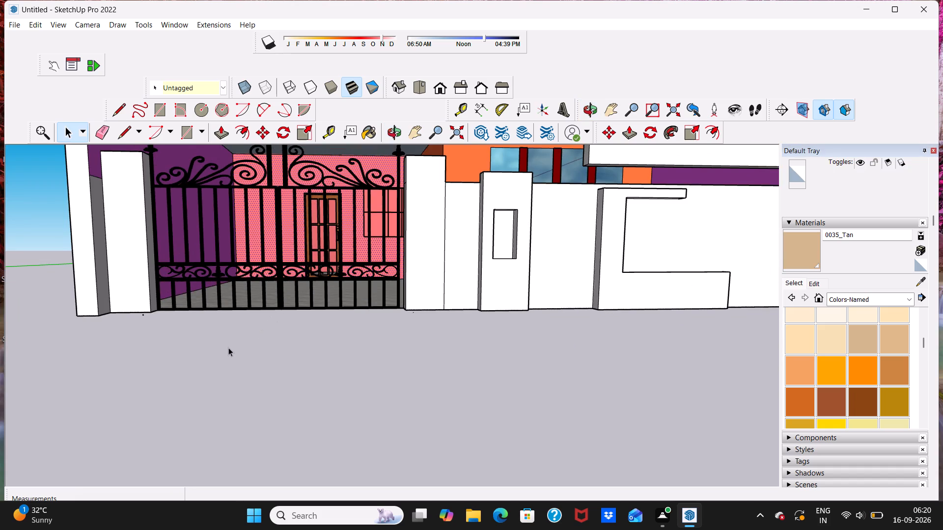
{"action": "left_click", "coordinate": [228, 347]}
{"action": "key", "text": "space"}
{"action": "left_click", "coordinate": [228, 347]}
Enlarge the whole gate uniformly from its top corner with a scale of about 1.02, and deselect it.
{"action": "scroll", "coordinate": [205, 264], "scroll_direction": "up", "scroll_amount": 4}
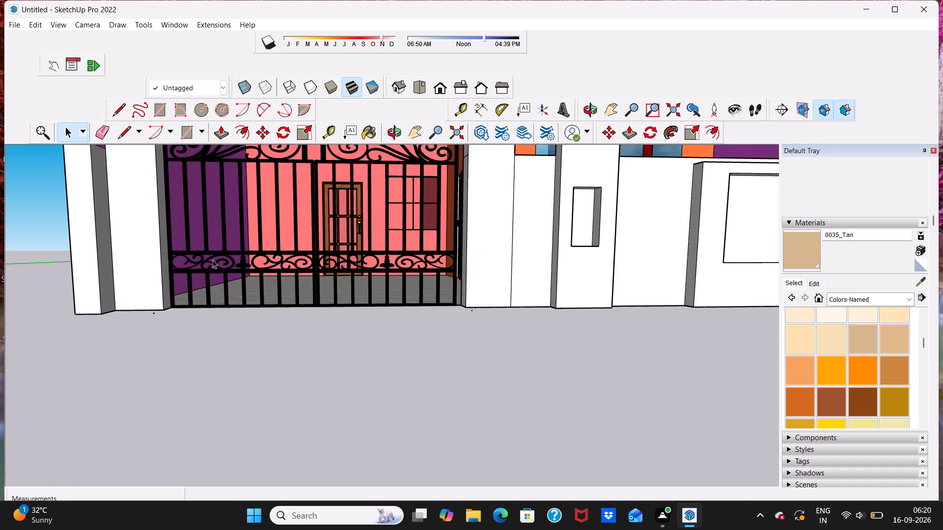
{"action": "middle_click_drag", "start_coordinate": [228, 258], "coordinate": [248, 345]}
{"action": "scroll", "coordinate": [305, 315], "scroll_direction": "up", "scroll_amount": 4}
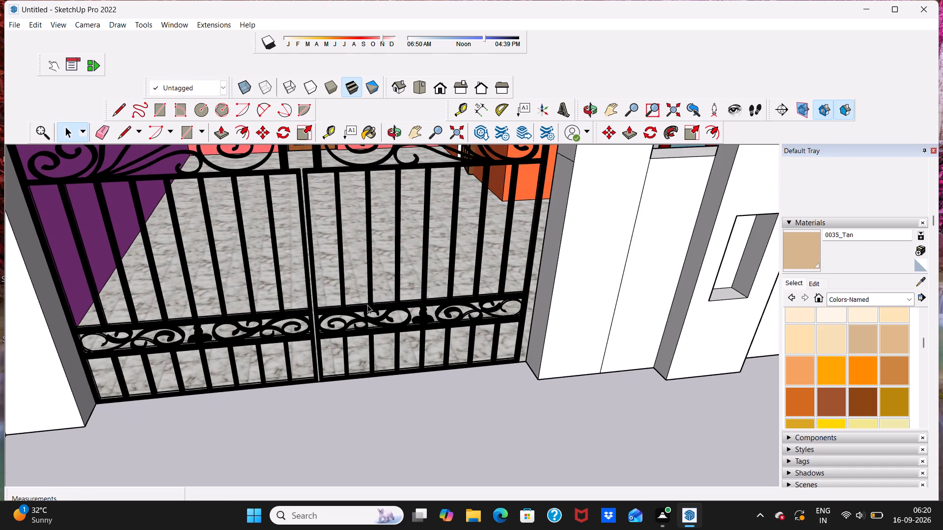
{"action": "left_click", "coordinate": [367, 305]}
{"action": "left_click", "coordinate": [370, 304]}
{"action": "scroll", "coordinate": [0, 0], "scroll_direction": "up", "scroll_amount": 1}
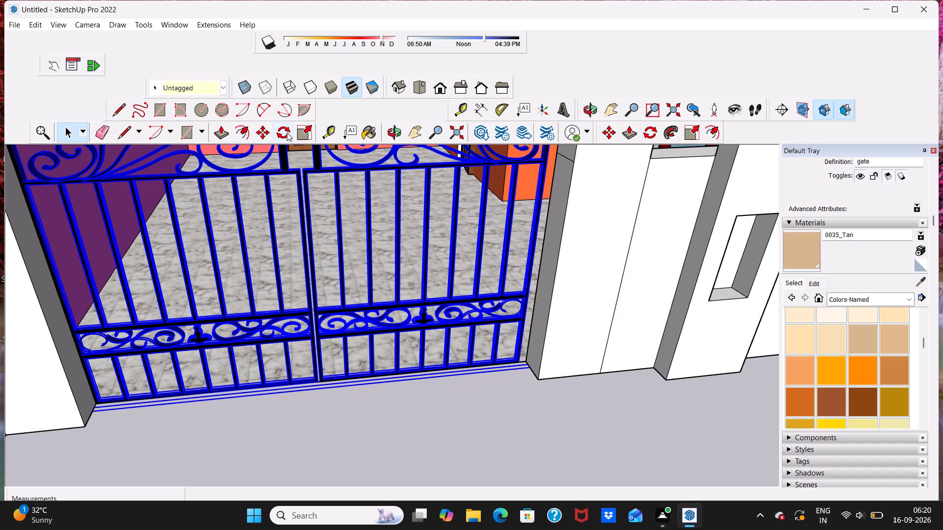
{"action": "left_click", "coordinate": [310, 133]}
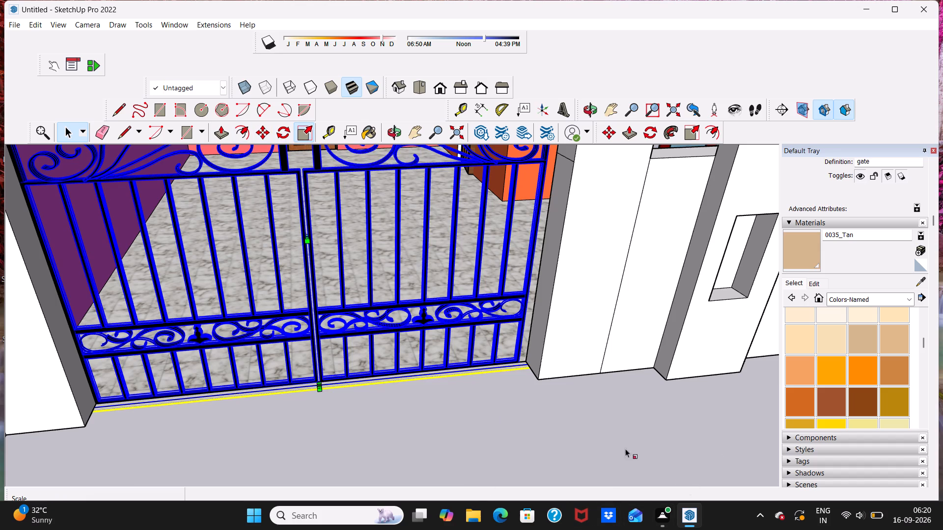
{"action": "scroll", "coordinate": [539, 376], "scroll_direction": "down", "scroll_amount": 5}
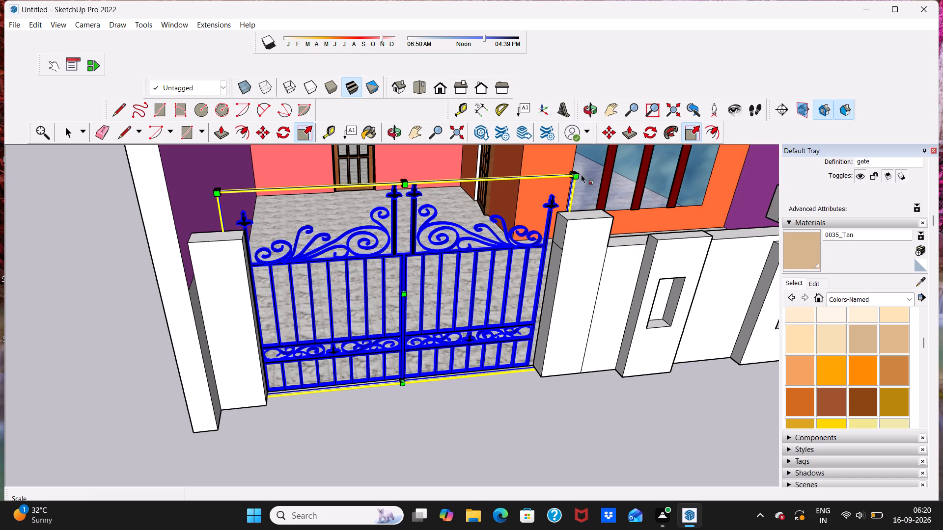
{"action": "left_click_drag", "start_coordinate": [577, 178], "coordinate": [590, 178]}
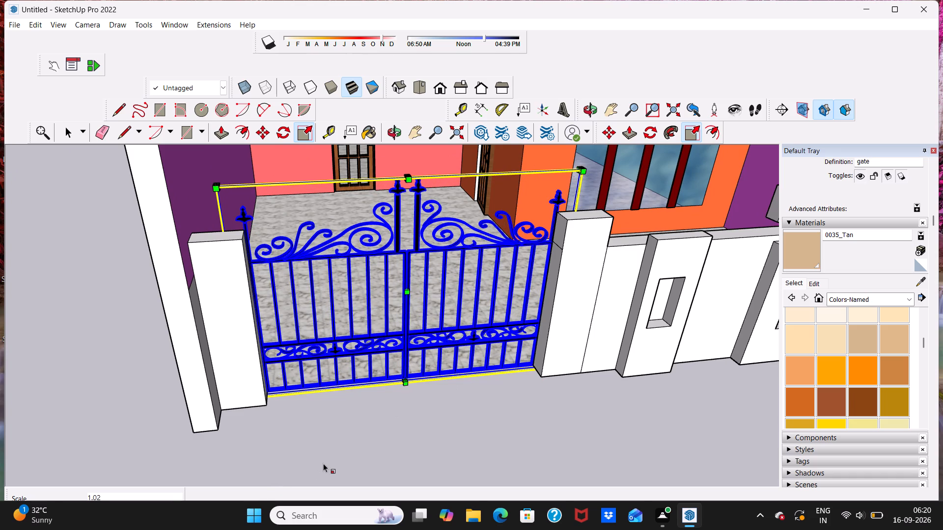
{"action": "key", "text": "space"}
{"action": "key", "text": "space"}
{"action": "key", "text": "space"}
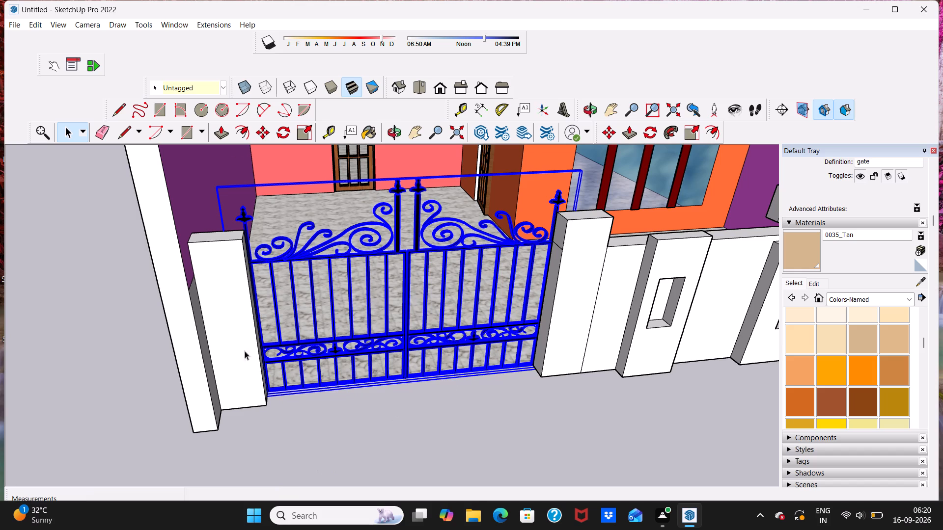
{"action": "double_click", "coordinate": [310, 432]}
Examine the gate's fit between the compound wall's pillars from low, frontal and close views.
{"action": "scroll", "coordinate": [334, 382], "scroll_direction": "down", "scroll_amount": 4}
{"action": "middle_click_drag", "start_coordinate": [333, 382], "coordinate": [253, 259]}
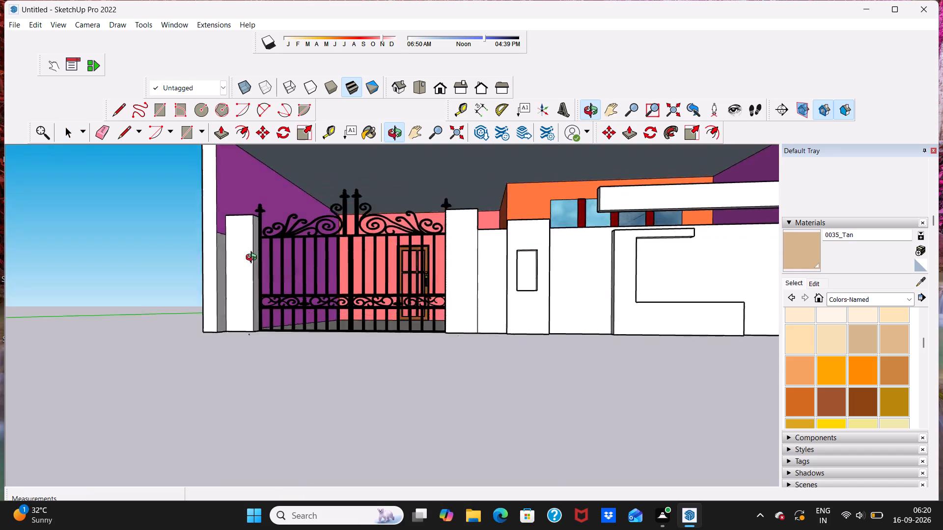
{"action": "middle_click_drag", "start_coordinate": [253, 259], "coordinate": [256, 333]}
{"action": "scroll", "coordinate": [290, 324], "scroll_direction": "down", "scroll_amount": 5}
{"action": "middle_click_drag", "start_coordinate": [320, 330], "coordinate": [356, 319]}
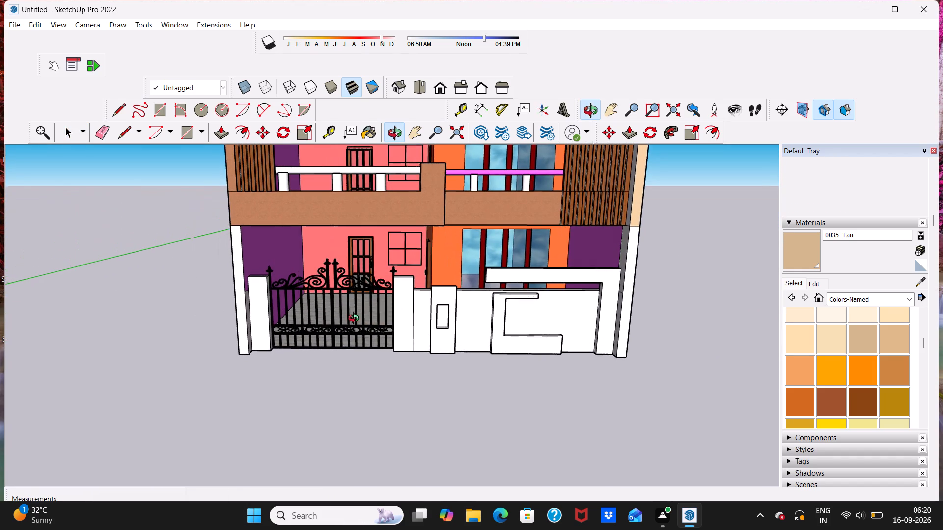
{"action": "middle_click_drag", "start_coordinate": [356, 319], "coordinate": [355, 319]}
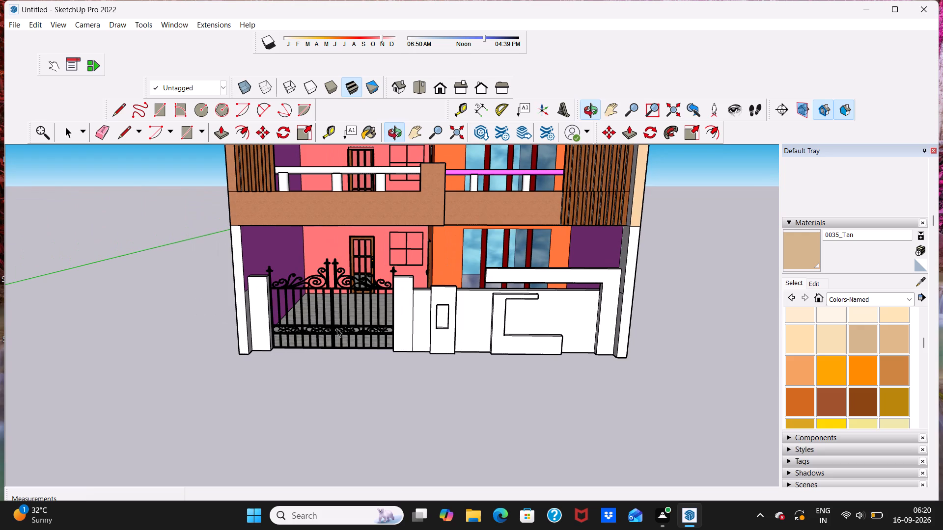
{"action": "scroll", "coordinate": [354, 204], "scroll_direction": "up", "scroll_amount": 7}
{"action": "scroll", "coordinate": [301, 383], "scroll_direction": "up", "scroll_amount": 2}
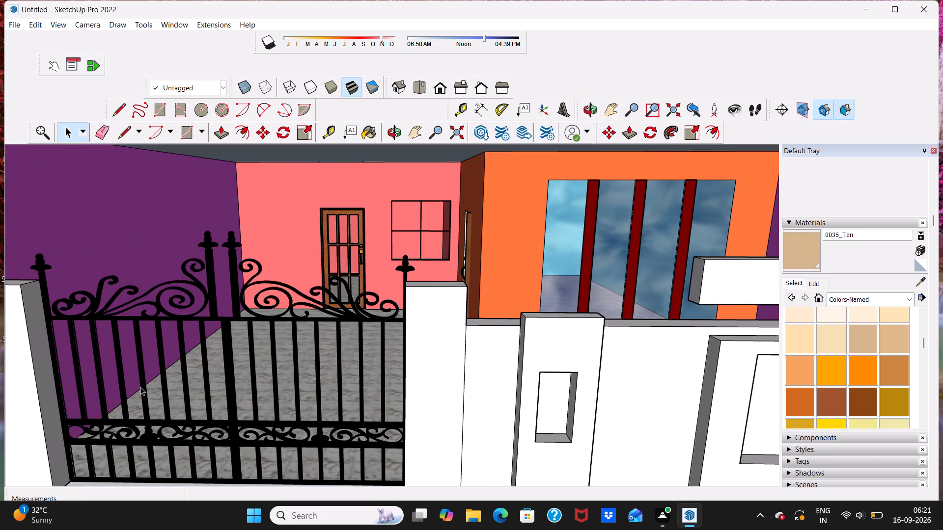
{"action": "scroll", "coordinate": [161, 373], "scroll_direction": "down", "scroll_amount": 3}
Inside the gate component, move the gate leaves about 1 15/16" toward the outer pillar's base corner, and close the component.
{"action": "middle_click_drag", "start_coordinate": [226, 361], "coordinate": [342, 325]}
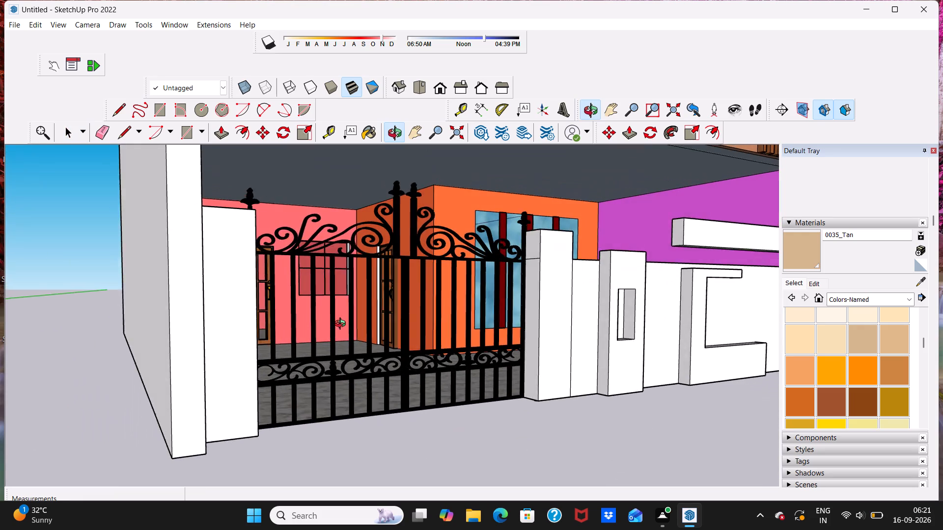
{"action": "middle_click_drag", "start_coordinate": [342, 325], "coordinate": [343, 326]}
{"action": "middle_click_drag", "start_coordinate": [329, 325], "coordinate": [192, 319]}
{"action": "double_click", "coordinate": [280, 373]}
{"action": "left_click", "coordinate": [280, 373]}
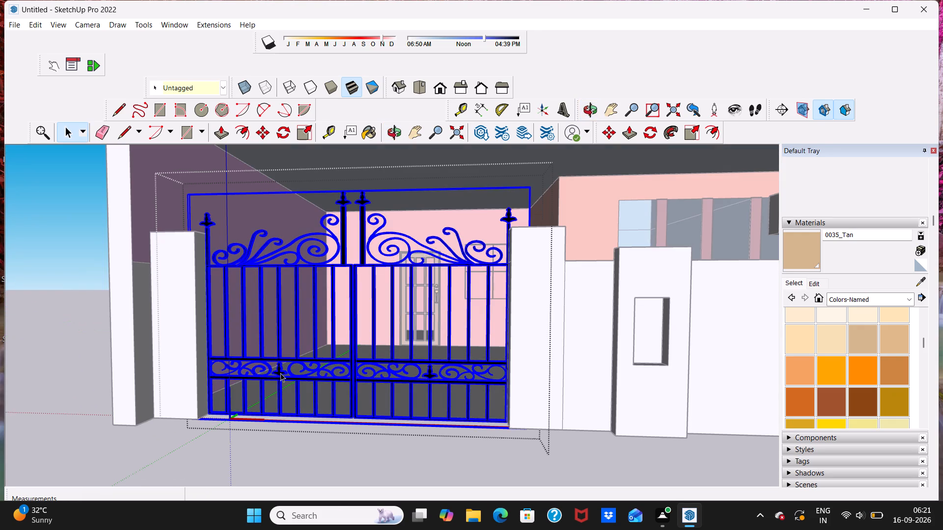
{"action": "left_click", "coordinate": [264, 129]}
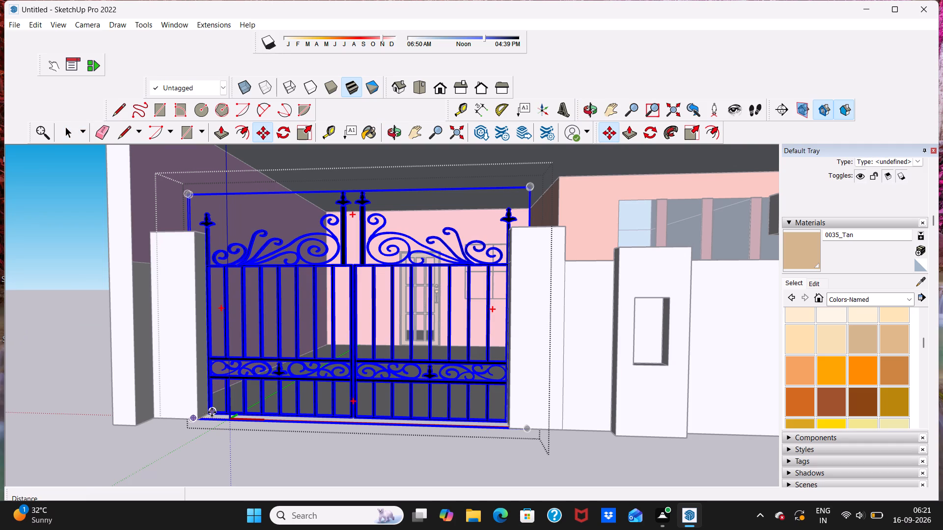
{"action": "left_click_drag", "start_coordinate": [211, 410], "coordinate": [205, 415]}
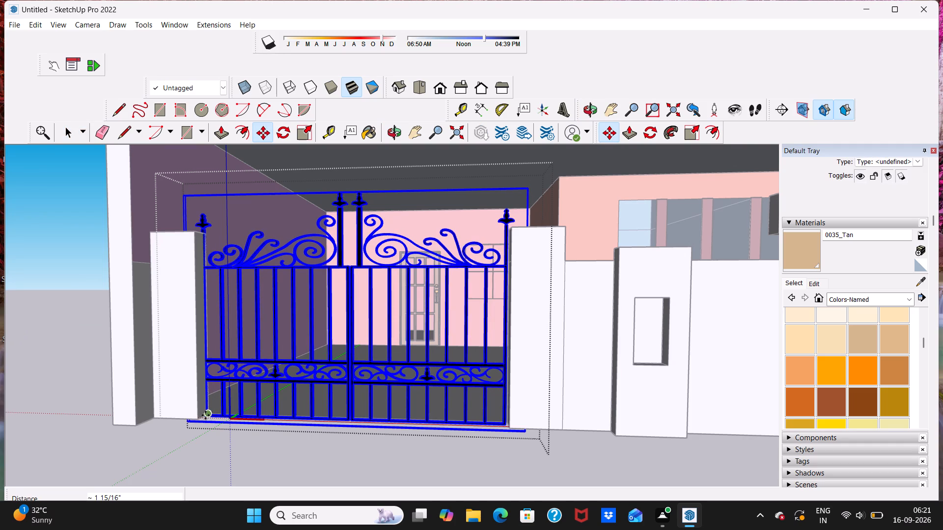
{"action": "left_click_drag", "start_coordinate": [205, 415], "coordinate": [204, 414]}
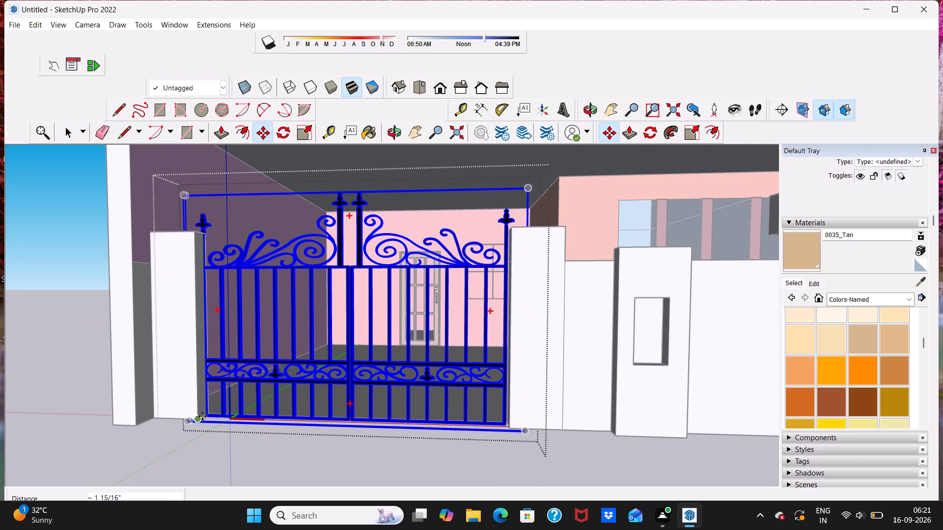
{"action": "left_click", "coordinate": [202, 416]}
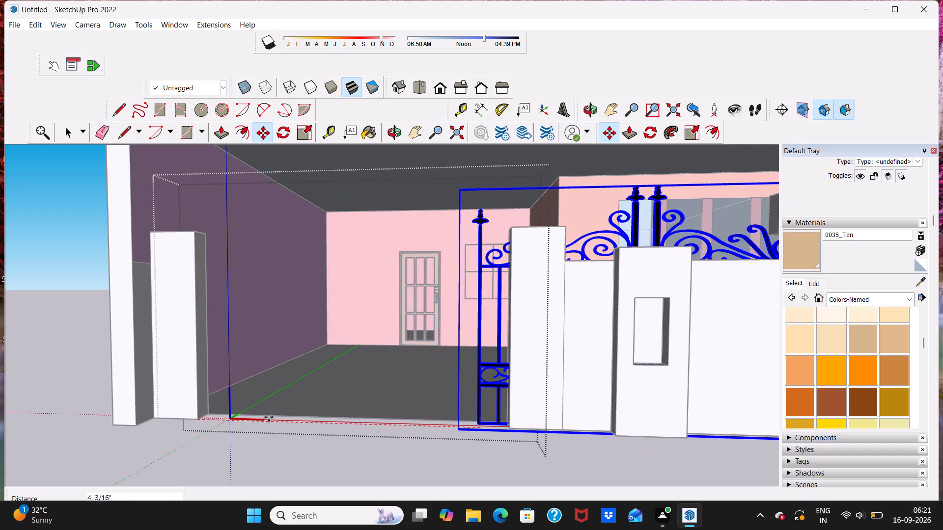
{"action": "left_click", "coordinate": [202, 418]}
{"action": "key", "text": "space"}
{"action": "key", "text": "space"}
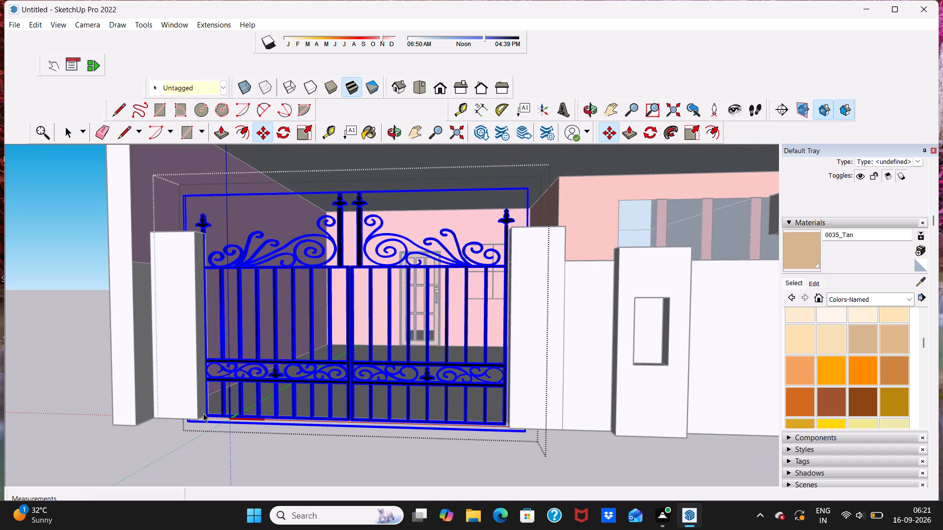
{"action": "left_click", "coordinate": [99, 375]}
{"action": "left_click", "coordinate": [98, 378]}
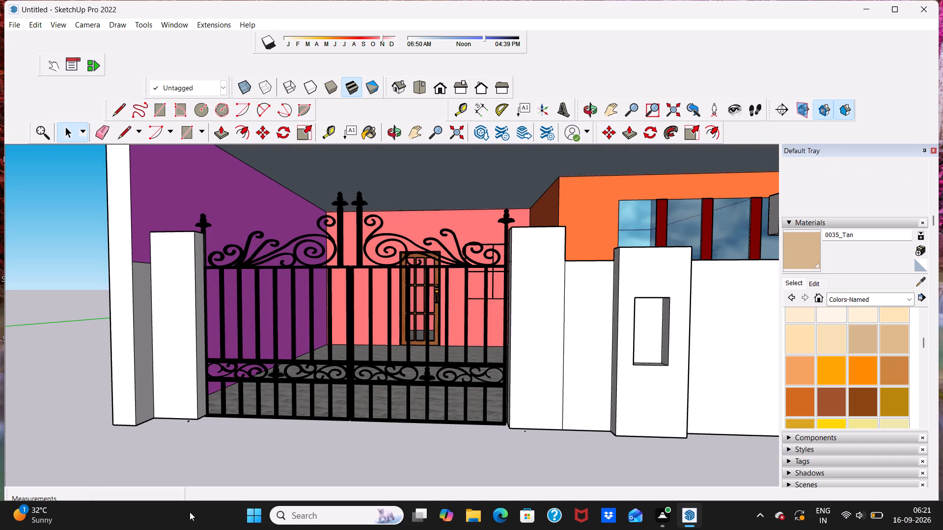
Inspect the gate and compound wall from several angles, and view the whole facade in the standard front view.
{"action": "middle_click_drag", "start_coordinate": [193, 505], "coordinate": [371, 498]}
{"action": "scroll", "coordinate": [235, 446], "scroll_direction": "down", "scroll_amount": 2}
{"action": "middle_click_drag", "start_coordinate": [268, 448], "coordinate": [277, 452]}
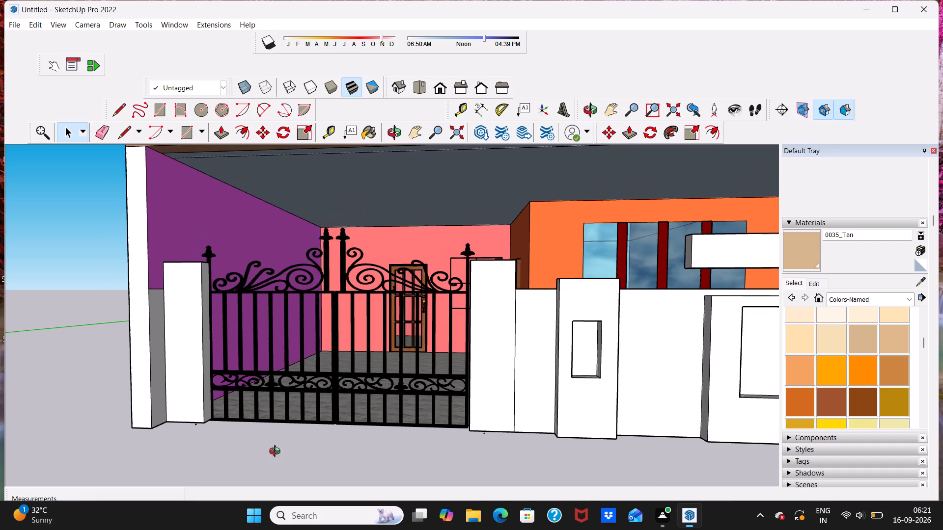
{"action": "middle_click_drag", "start_coordinate": [277, 452], "coordinate": [266, 453]}
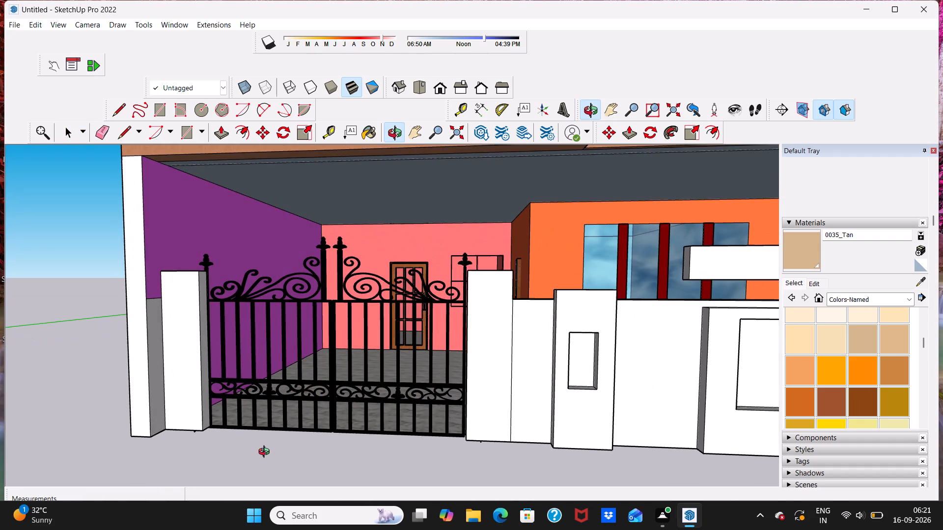
{"action": "middle_click_drag", "start_coordinate": [266, 453], "coordinate": [306, 425]}
{"action": "scroll", "coordinate": [306, 423], "scroll_direction": "down", "scroll_amount": 8}
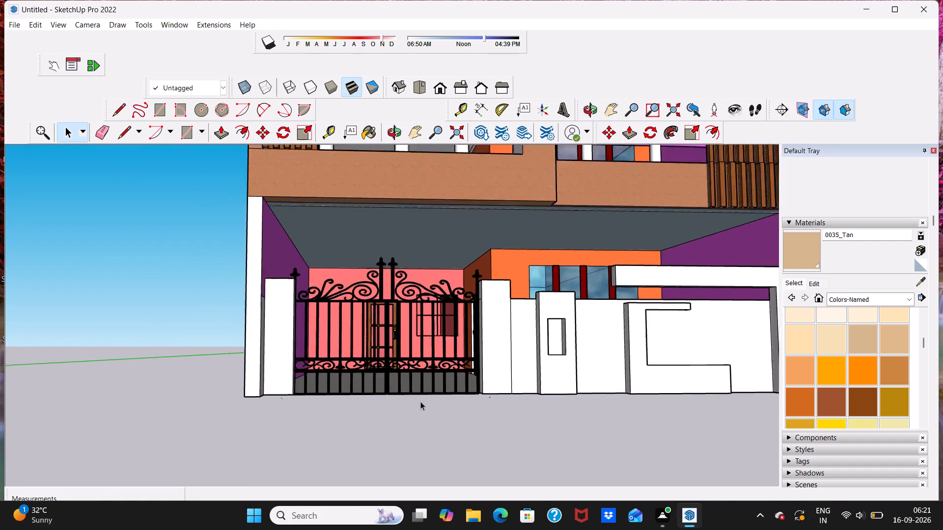
{"action": "scroll", "coordinate": [420, 401], "scroll_direction": "down", "scroll_amount": 9}
{"action": "middle_click_drag", "start_coordinate": [444, 381], "coordinate": [374, 417]}
{"action": "scroll", "coordinate": [374, 417], "scroll_direction": "up", "scroll_amount": 11}
{"action": "scroll", "coordinate": [395, 376], "scroll_direction": "down", "scroll_amount": 6}
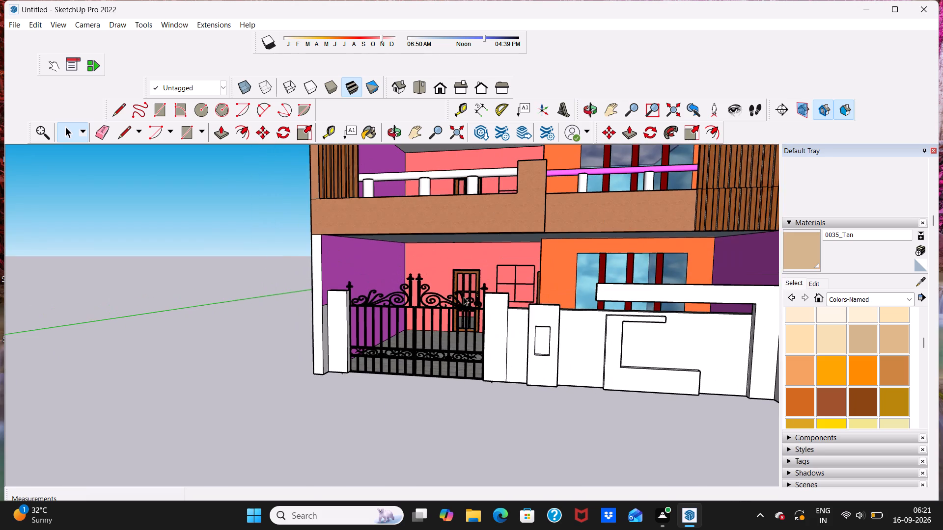
{"action": "left_click", "coordinate": [441, 89]}
{"action": "scroll", "coordinate": [441, 225], "scroll_direction": "down", "scroll_amount": 1}
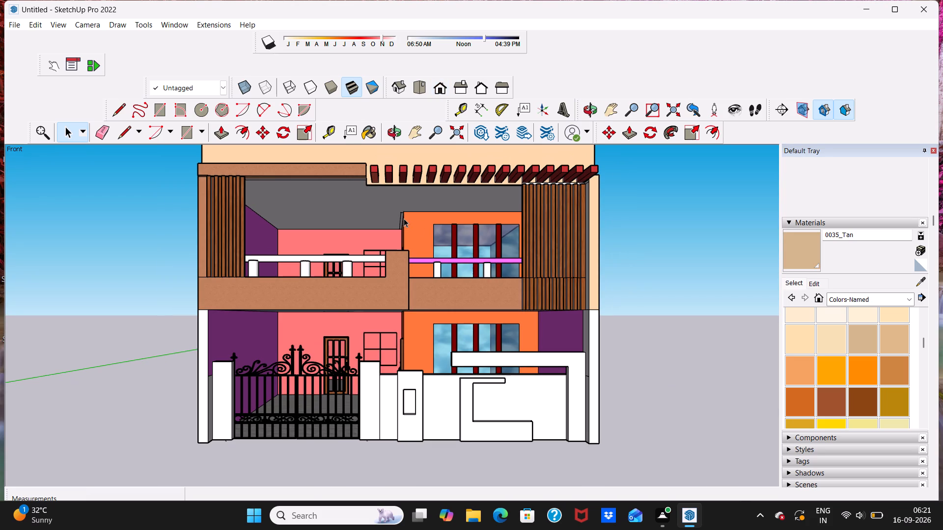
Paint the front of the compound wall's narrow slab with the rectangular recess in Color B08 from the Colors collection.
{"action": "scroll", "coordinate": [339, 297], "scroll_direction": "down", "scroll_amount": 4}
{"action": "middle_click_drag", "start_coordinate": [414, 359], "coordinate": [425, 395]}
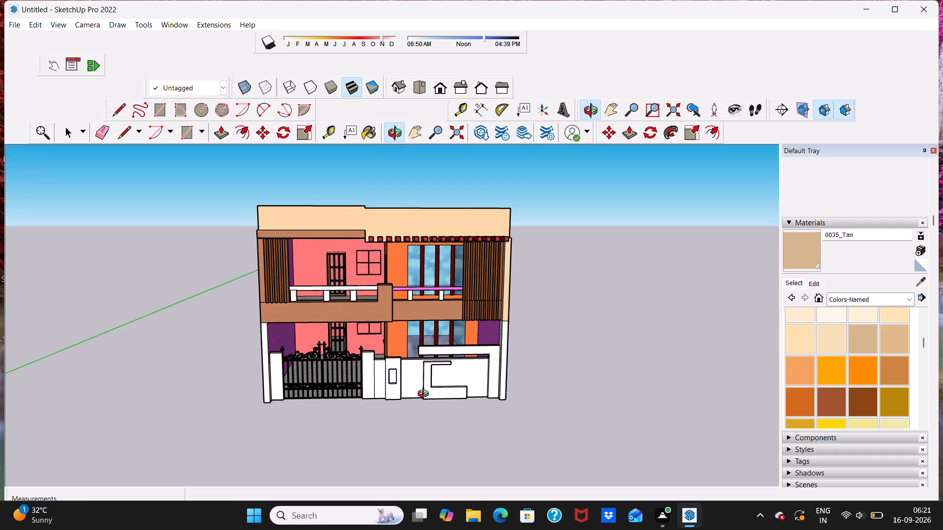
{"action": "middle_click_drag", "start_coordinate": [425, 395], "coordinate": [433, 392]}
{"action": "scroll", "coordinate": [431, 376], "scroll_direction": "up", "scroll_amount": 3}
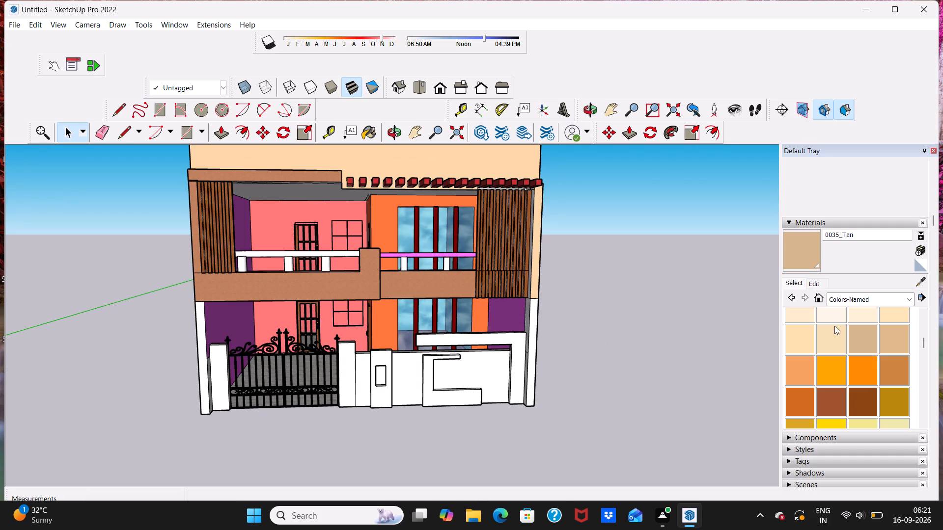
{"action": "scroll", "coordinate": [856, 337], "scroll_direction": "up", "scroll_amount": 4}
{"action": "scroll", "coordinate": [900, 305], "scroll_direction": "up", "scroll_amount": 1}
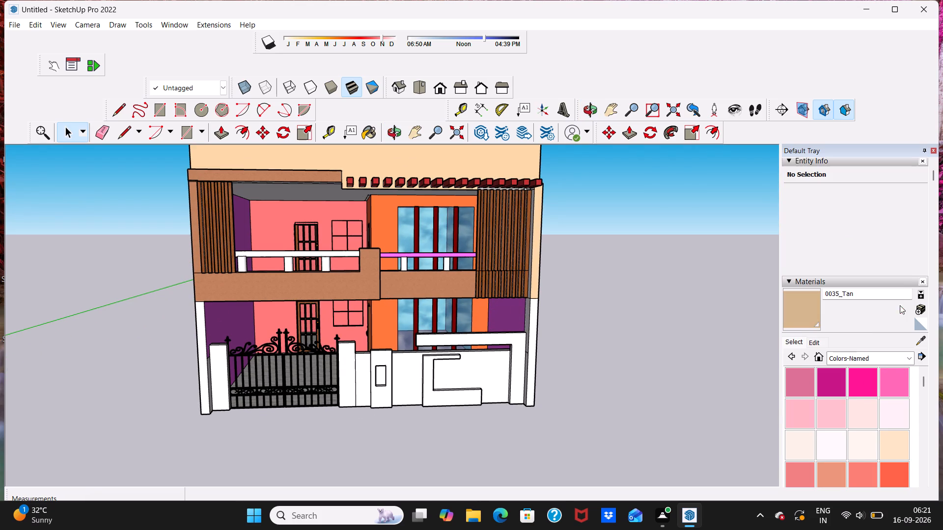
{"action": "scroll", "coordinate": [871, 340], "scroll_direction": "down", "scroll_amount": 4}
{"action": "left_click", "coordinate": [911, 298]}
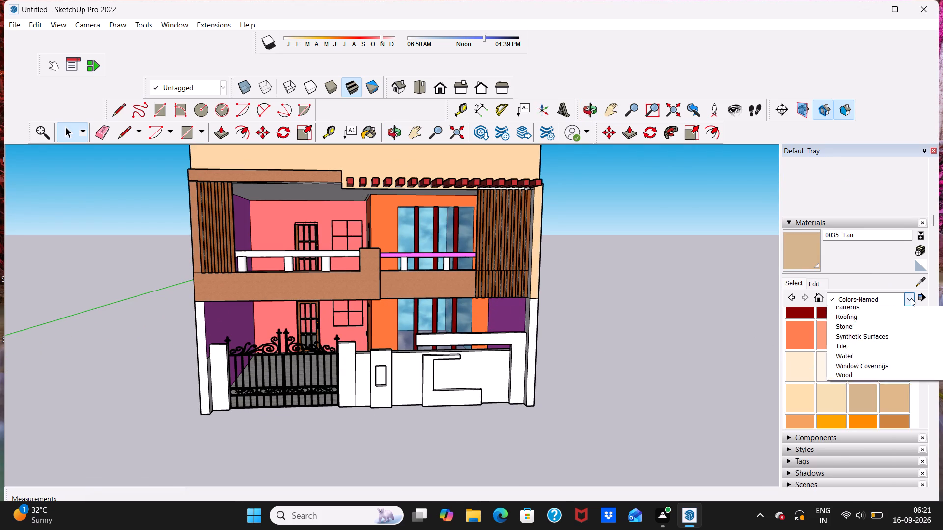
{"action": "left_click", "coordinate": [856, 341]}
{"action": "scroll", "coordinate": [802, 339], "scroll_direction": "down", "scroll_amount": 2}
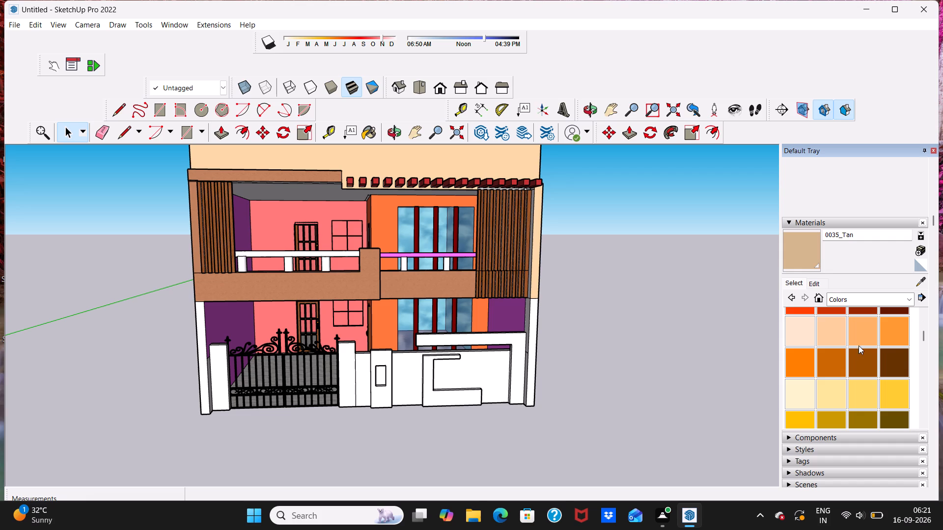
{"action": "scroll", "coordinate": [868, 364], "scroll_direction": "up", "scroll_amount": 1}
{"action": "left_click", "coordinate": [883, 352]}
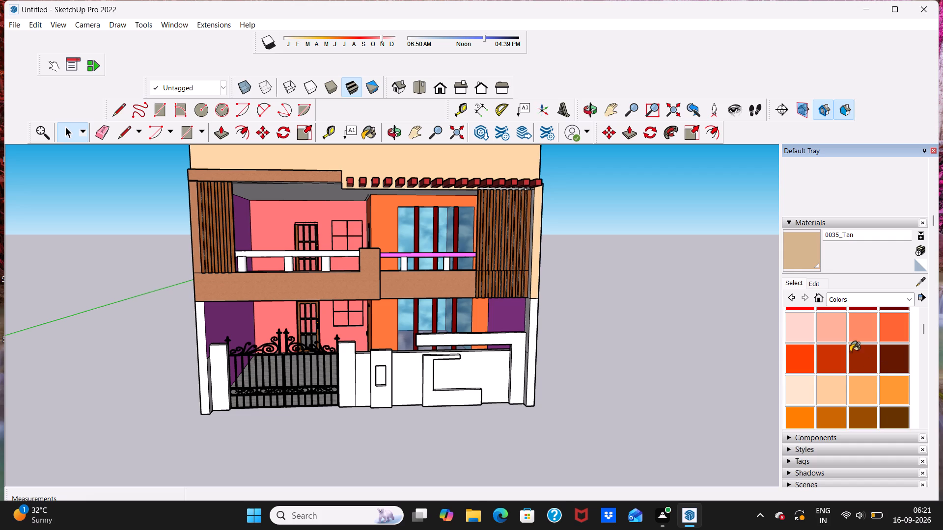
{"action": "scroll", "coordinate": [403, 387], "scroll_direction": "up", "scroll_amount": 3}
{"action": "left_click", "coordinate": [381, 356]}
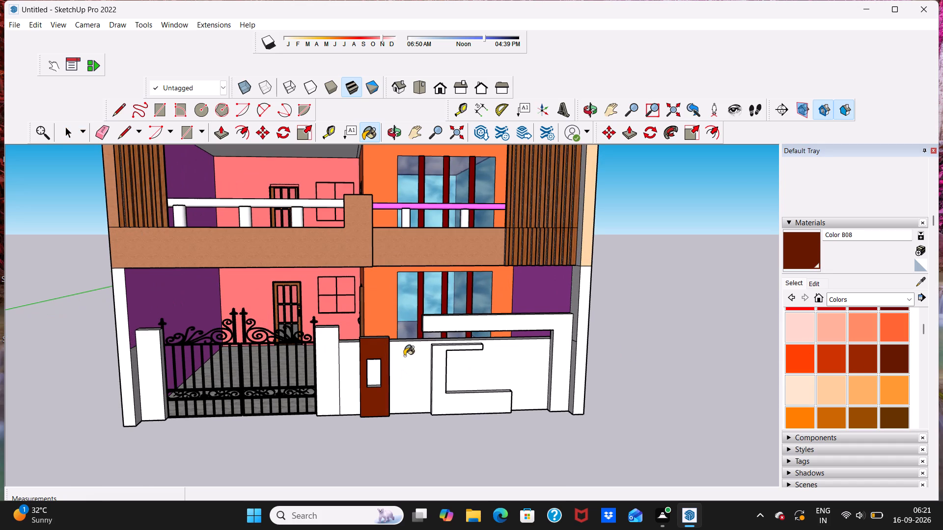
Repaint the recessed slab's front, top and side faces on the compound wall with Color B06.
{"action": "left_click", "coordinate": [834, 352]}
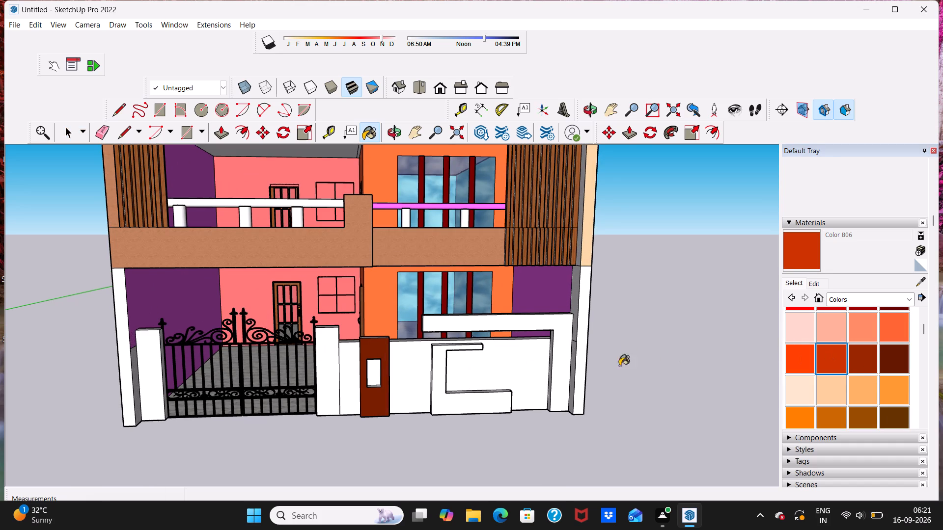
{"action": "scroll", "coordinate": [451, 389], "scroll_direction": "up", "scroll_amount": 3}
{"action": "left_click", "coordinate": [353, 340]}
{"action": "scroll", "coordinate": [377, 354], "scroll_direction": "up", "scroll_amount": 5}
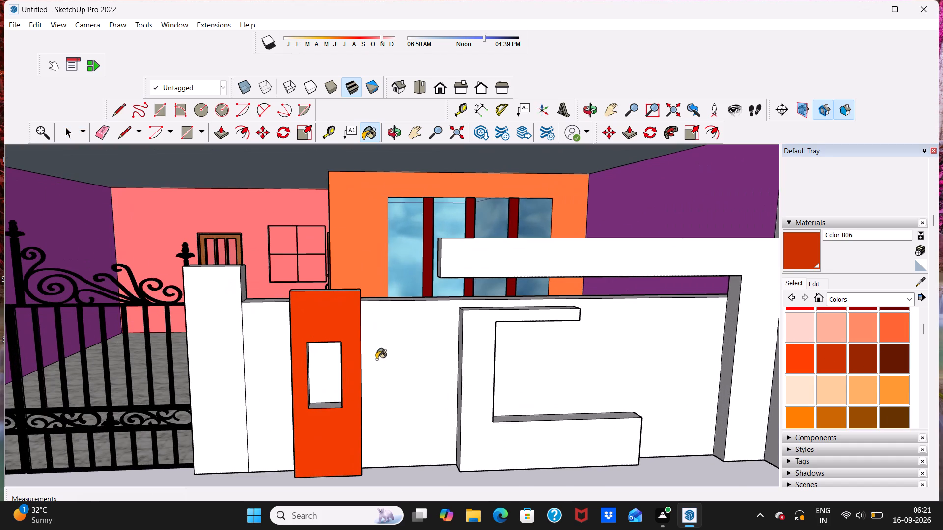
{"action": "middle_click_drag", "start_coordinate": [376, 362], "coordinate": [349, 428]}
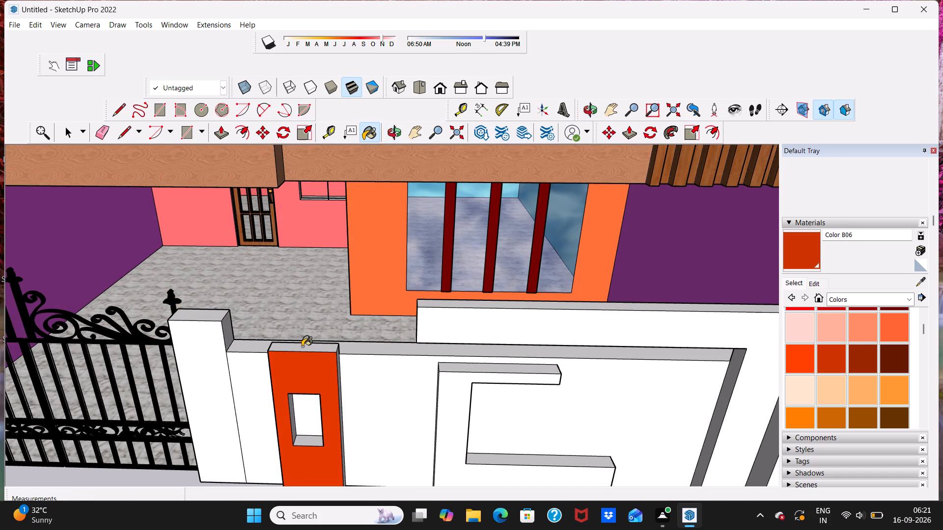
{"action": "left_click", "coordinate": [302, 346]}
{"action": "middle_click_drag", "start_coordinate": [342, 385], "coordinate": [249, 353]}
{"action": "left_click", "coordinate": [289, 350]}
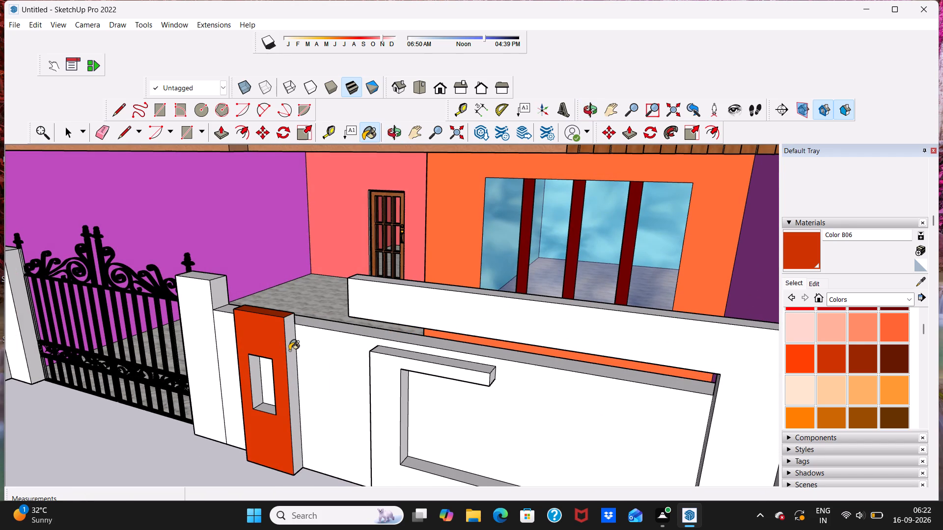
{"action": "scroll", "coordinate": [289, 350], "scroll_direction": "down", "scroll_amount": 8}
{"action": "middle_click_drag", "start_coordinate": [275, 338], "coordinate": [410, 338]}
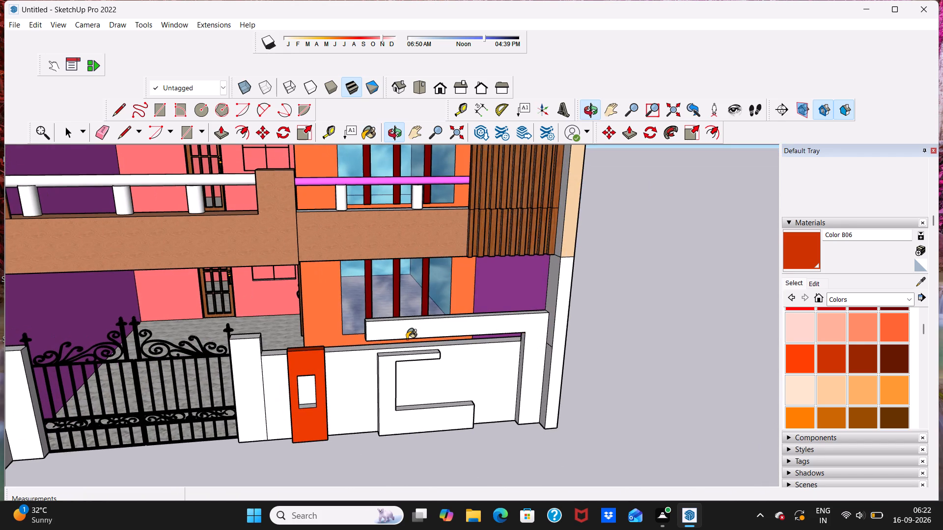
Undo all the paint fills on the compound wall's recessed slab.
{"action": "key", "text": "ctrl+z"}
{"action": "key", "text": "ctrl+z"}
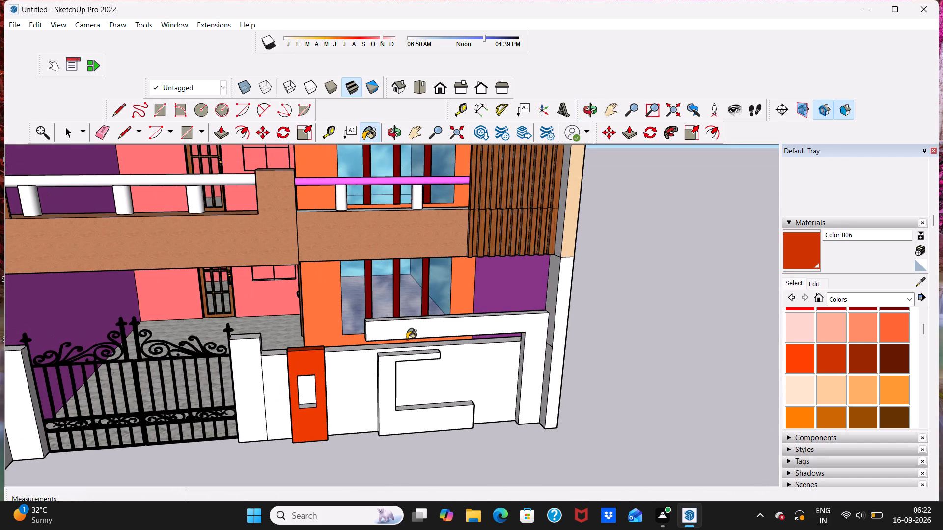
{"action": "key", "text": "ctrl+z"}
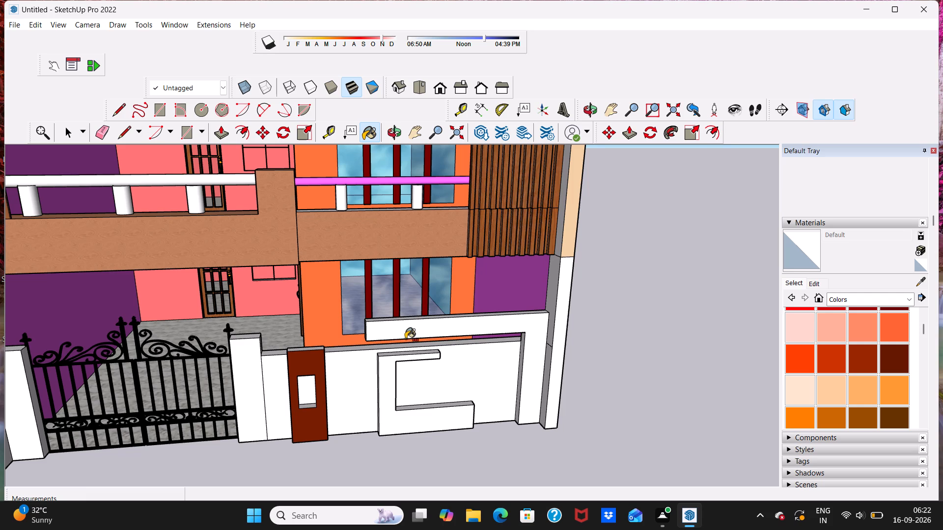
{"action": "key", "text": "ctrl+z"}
Paint the compound wall's front faces behind the C-shaped relief and beside the inner gate pillar with Color H07.
{"action": "scroll", "coordinate": [42, 248], "scroll_direction": "down", "scroll_amount": 1}
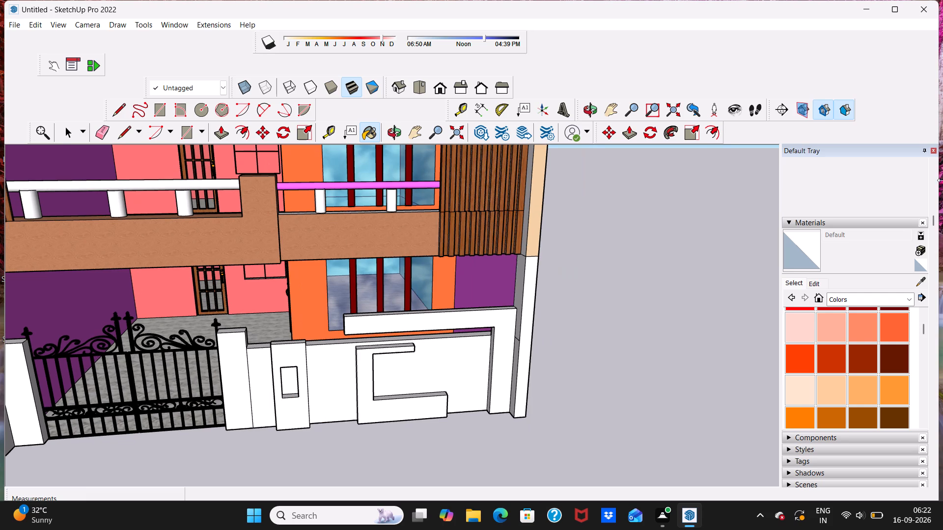
{"action": "scroll", "coordinate": [852, 241], "scroll_direction": "down", "scroll_amount": 1}
{"action": "scroll", "coordinate": [858, 171], "scroll_direction": "down", "scroll_amount": 2}
{"action": "scroll", "coordinate": [867, 227], "scroll_direction": "up", "scroll_amount": 1}
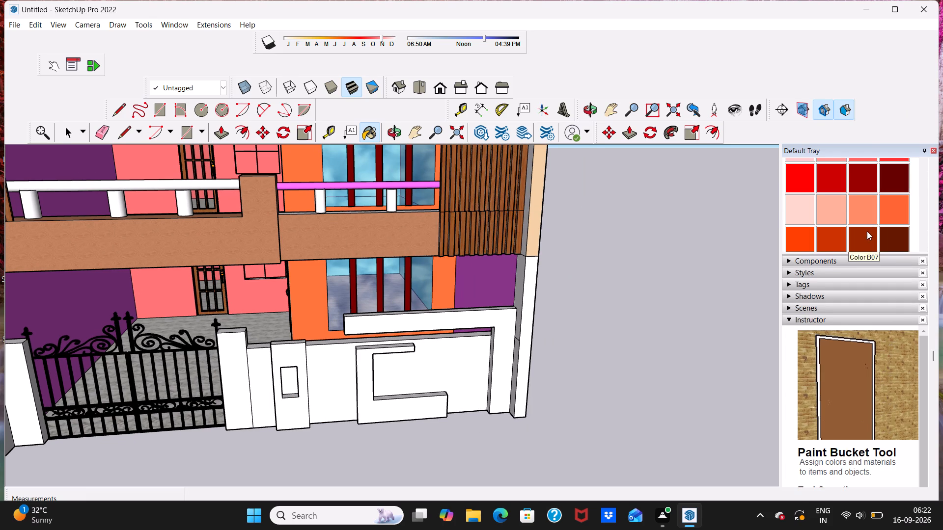
{"action": "left_click", "coordinate": [864, 234]}
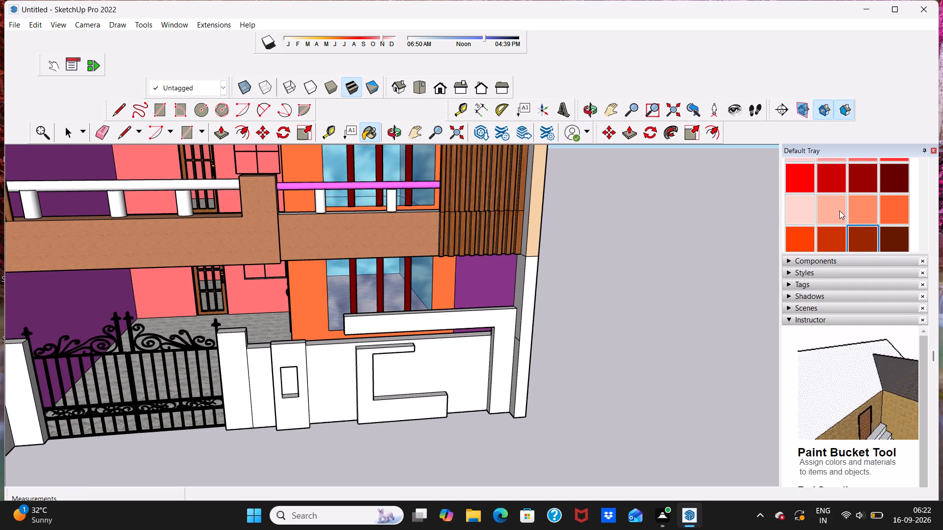
{"action": "scroll", "coordinate": [864, 221], "scroll_direction": "down", "scroll_amount": 1}
{"action": "scroll", "coordinate": [834, 191], "scroll_direction": "up", "scroll_amount": 2}
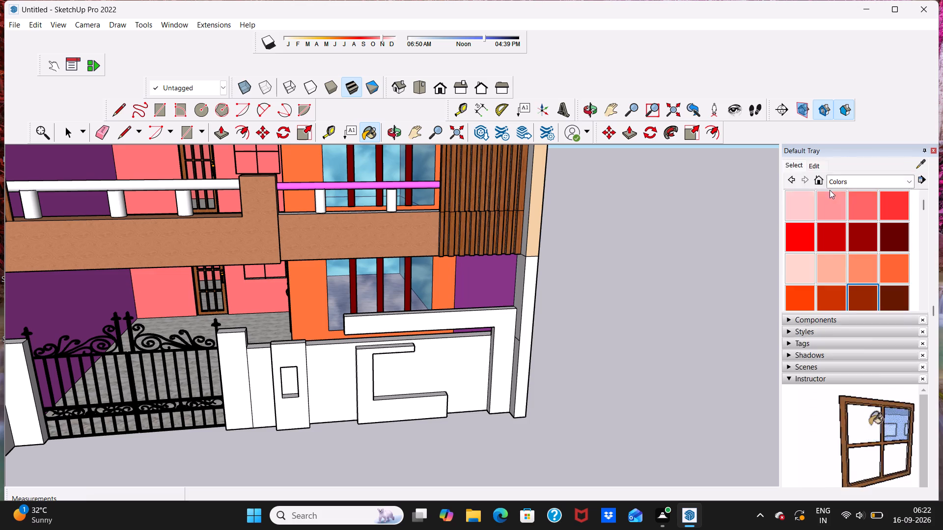
{"action": "scroll", "coordinate": [830, 190], "scroll_direction": "up", "scroll_amount": 1}
{"action": "scroll", "coordinate": [851, 263], "scroll_direction": "down", "scroll_amount": 5}
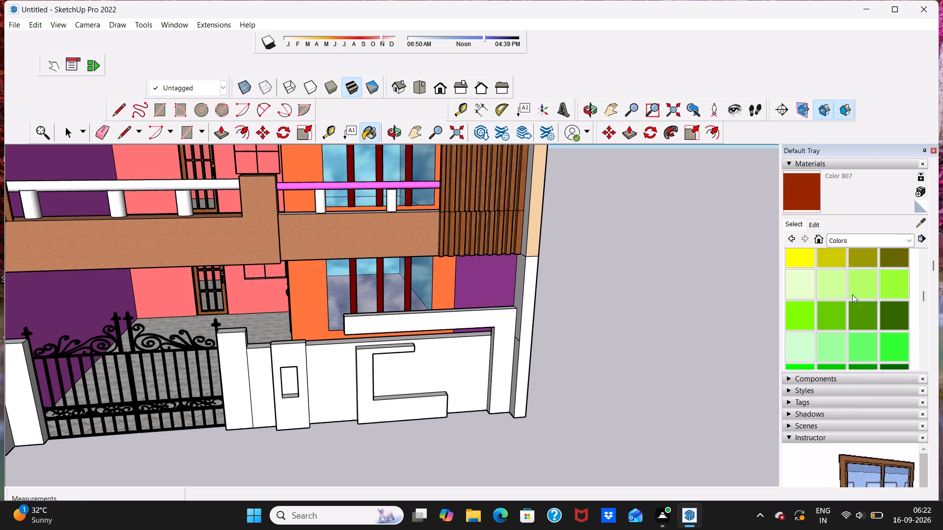
{"action": "scroll", "coordinate": [852, 295], "scroll_direction": "down", "scroll_amount": 3}
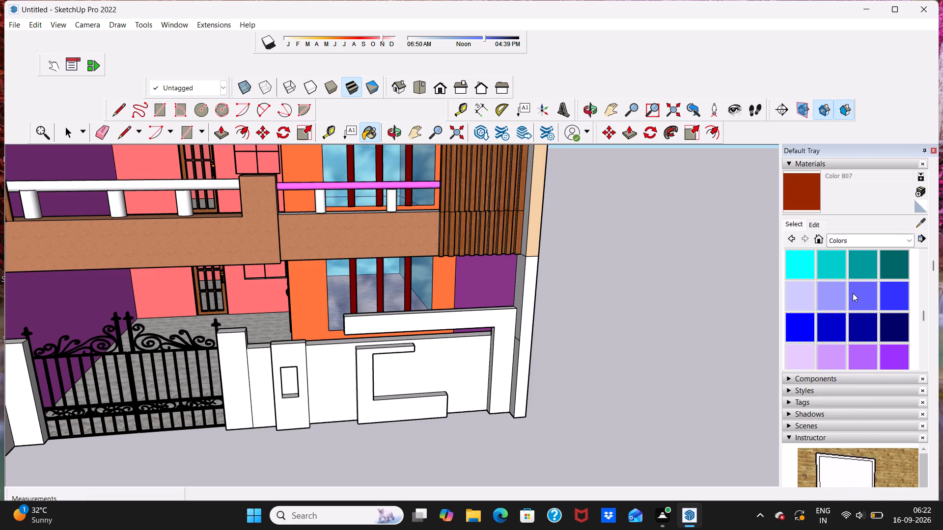
{"action": "left_click", "coordinate": [866, 262]}
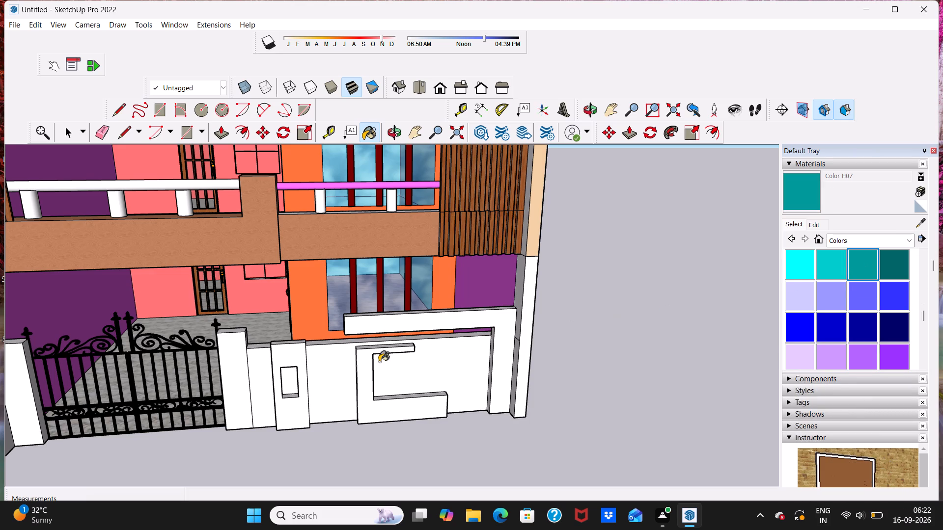
{"action": "left_click", "coordinate": [345, 368]}
{"action": "scroll", "coordinate": [344, 365], "scroll_direction": "up", "scroll_amount": 6}
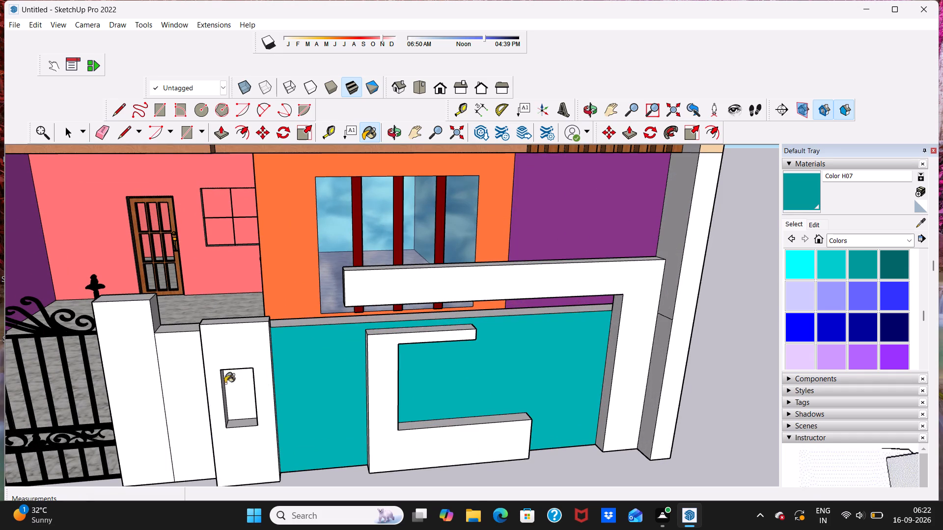
{"action": "left_click", "coordinate": [186, 379]}
{"action": "scroll", "coordinate": [190, 369], "scroll_direction": "up", "scroll_amount": 2}
{"action": "scroll", "coordinate": [200, 345], "scroll_direction": "down", "scroll_amount": 11}
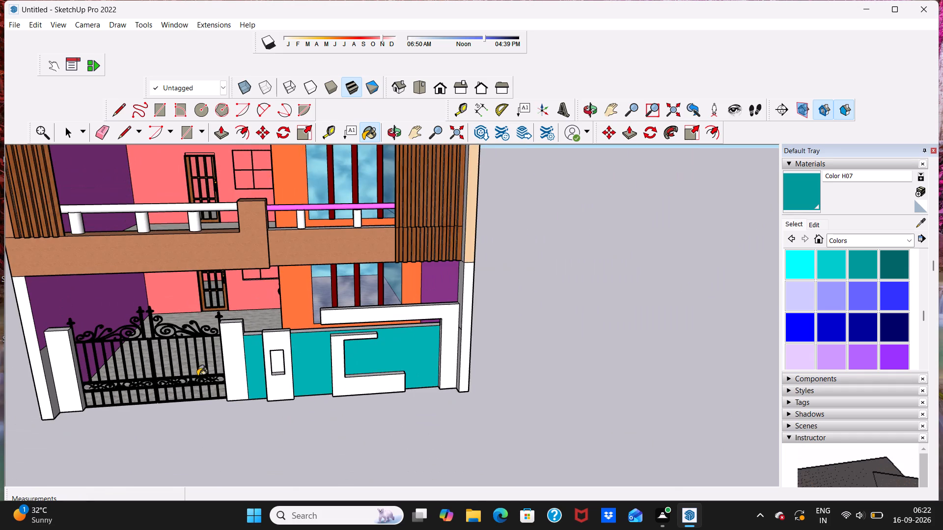
Paint the front and inner side of the ground-floor house column next to the outer gate pillar with Color H07.
{"action": "scroll", "coordinate": [30, 374], "scroll_direction": "up", "scroll_amount": 1}
{"action": "left_click", "coordinate": [35, 371]}
{"action": "left_click", "coordinate": [49, 368]}
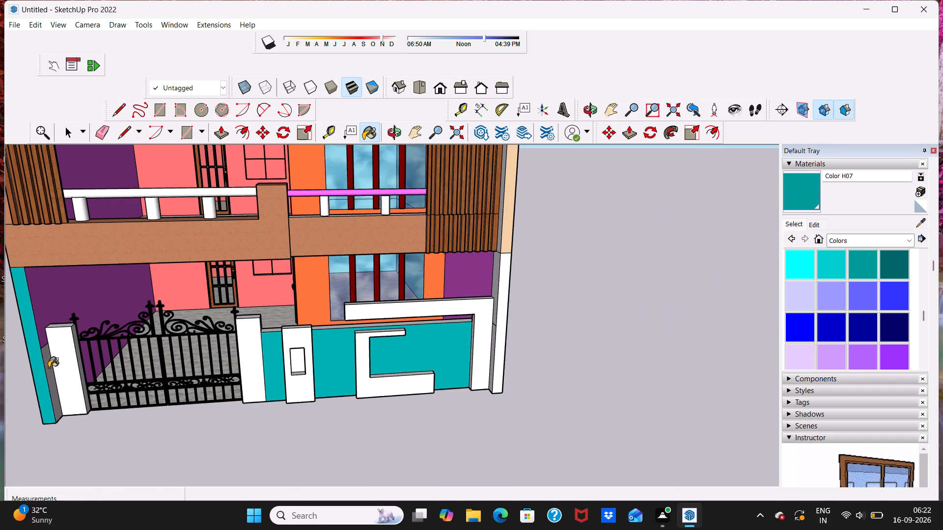
{"action": "scroll", "coordinate": [62, 370], "scroll_direction": "up", "scroll_amount": 5}
{"action": "scroll", "coordinate": [67, 367], "scroll_direction": "down", "scroll_amount": 4}
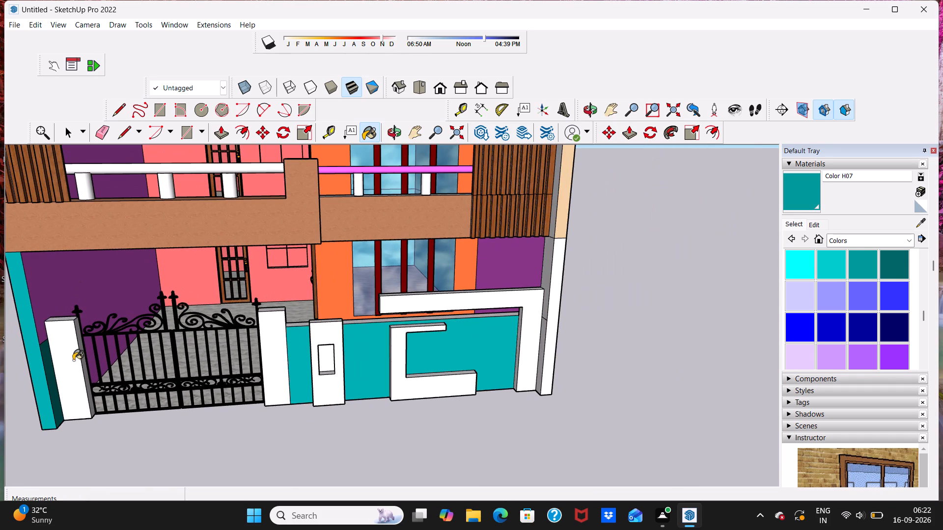
Paint the outer gate pillar's front, gate-side and top faces with Color H07.
{"action": "left_click", "coordinate": [73, 360]}
{"action": "scroll", "coordinate": [83, 357], "scroll_direction": "up", "scroll_amount": 4}
{"action": "left_click", "coordinate": [84, 358]}
{"action": "scroll", "coordinate": [82, 306], "scroll_direction": "up", "scroll_amount": 5}
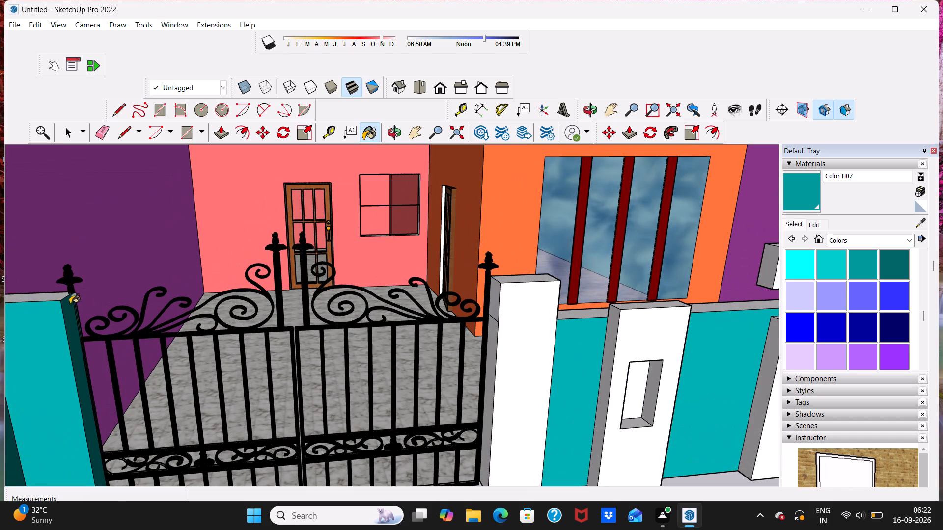
{"action": "left_click", "coordinate": [52, 296]}
{"action": "scroll", "coordinate": [53, 301], "scroll_direction": "down", "scroll_amount": 15}
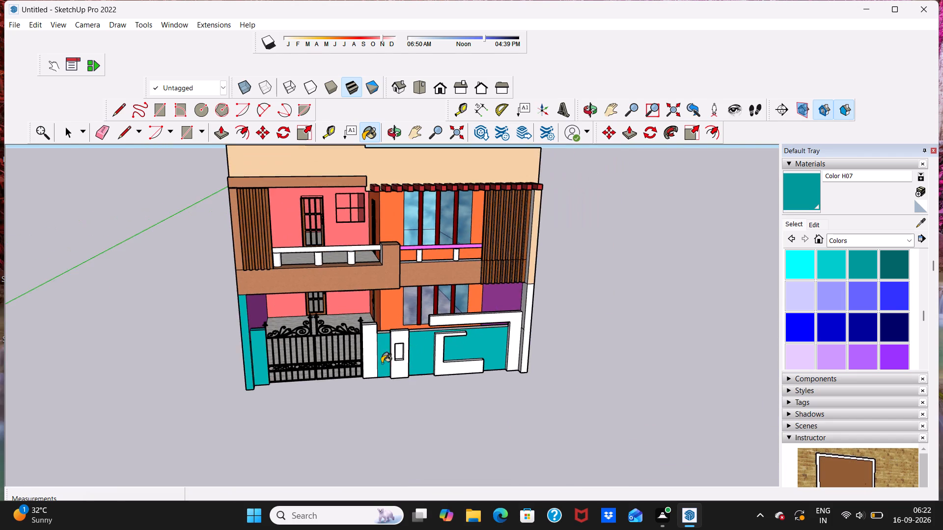
Paint the inner gate pillar's front, top and side faces and the compound wall's top edge with Color H07.
{"action": "scroll", "coordinate": [357, 368], "scroll_direction": "up", "scroll_amount": 4}
{"action": "left_click", "coordinate": [378, 340]}
{"action": "scroll", "coordinate": [376, 300], "scroll_direction": "up", "scroll_amount": 6}
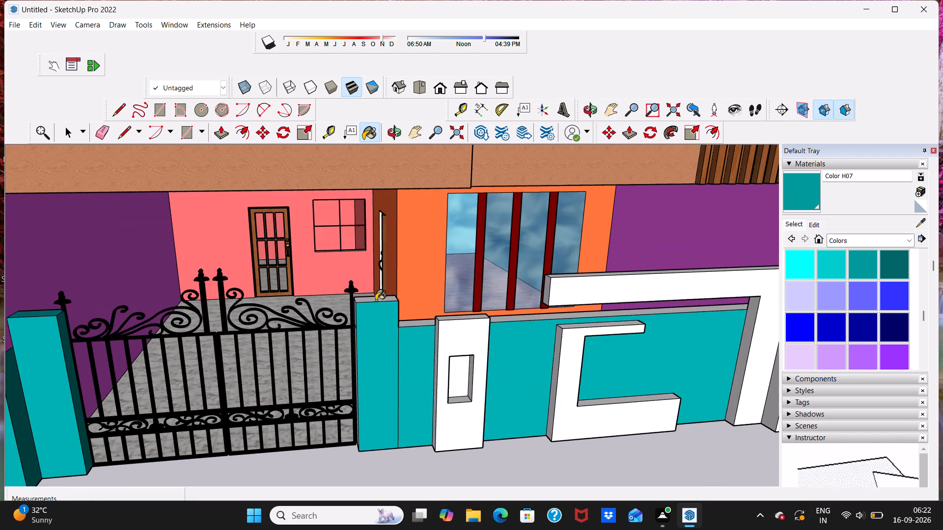
{"action": "left_click", "coordinate": [376, 300]}
{"action": "middle_click_drag", "start_coordinate": [399, 318], "coordinate": [208, 369]}
{"action": "scroll", "coordinate": [399, 318], "scroll_direction": "up", "scroll_amount": 1}
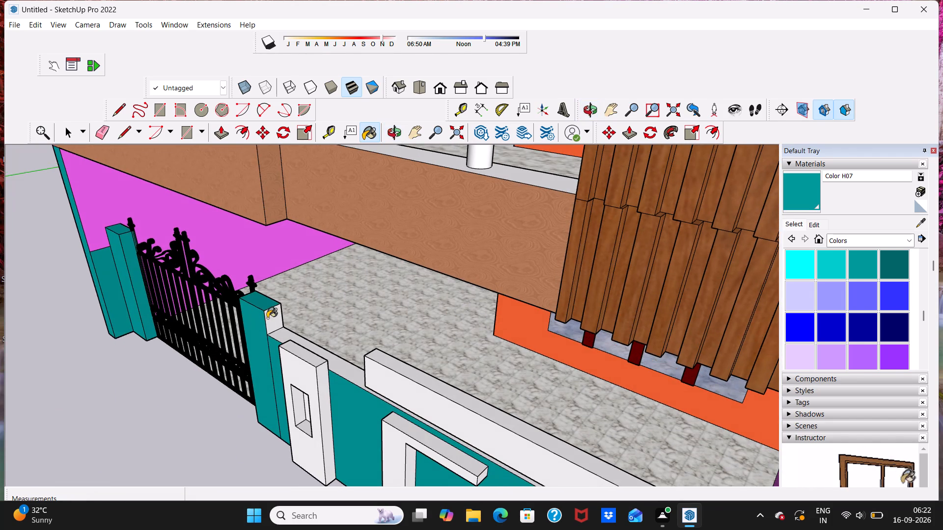
{"action": "left_click", "coordinate": [268, 317]}
{"action": "left_click", "coordinate": [290, 334]}
{"action": "middle_click_drag", "start_coordinate": [293, 344], "coordinate": [320, 336]}
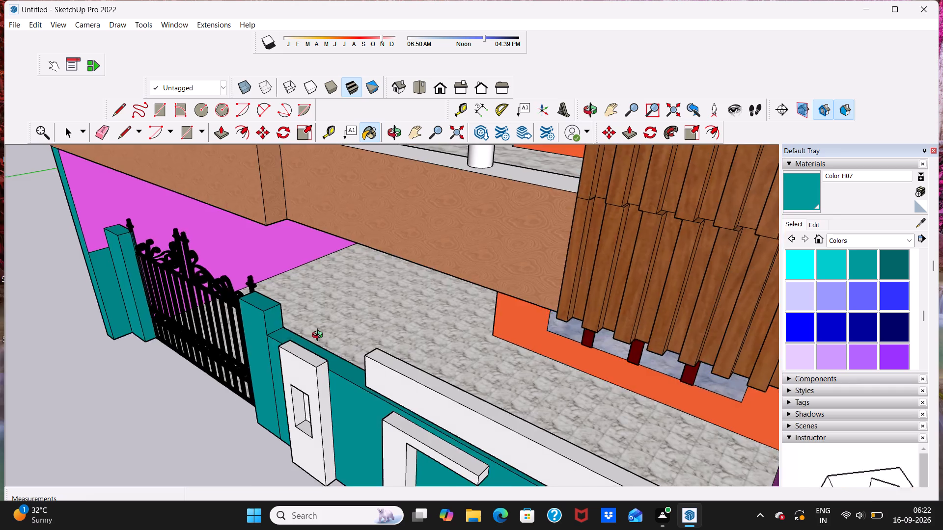
{"action": "middle_click_drag", "start_coordinate": [320, 336], "coordinate": [634, 232]}
{"action": "left_click", "coordinate": [303, 352]}
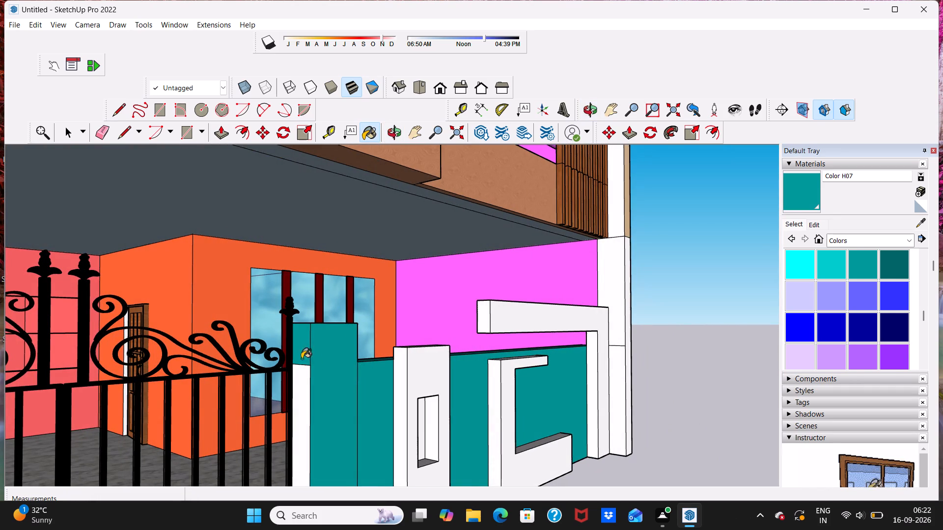
{"action": "left_click", "coordinate": [296, 386]}
Paint the front and inner side faces of the ground-floor column at the compound wall's far end with Color H07.
{"action": "scroll", "coordinate": [287, 366], "scroll_direction": "down", "scroll_amount": 10}
{"action": "middle_click_drag", "start_coordinate": [294, 330], "coordinate": [269, 301]}
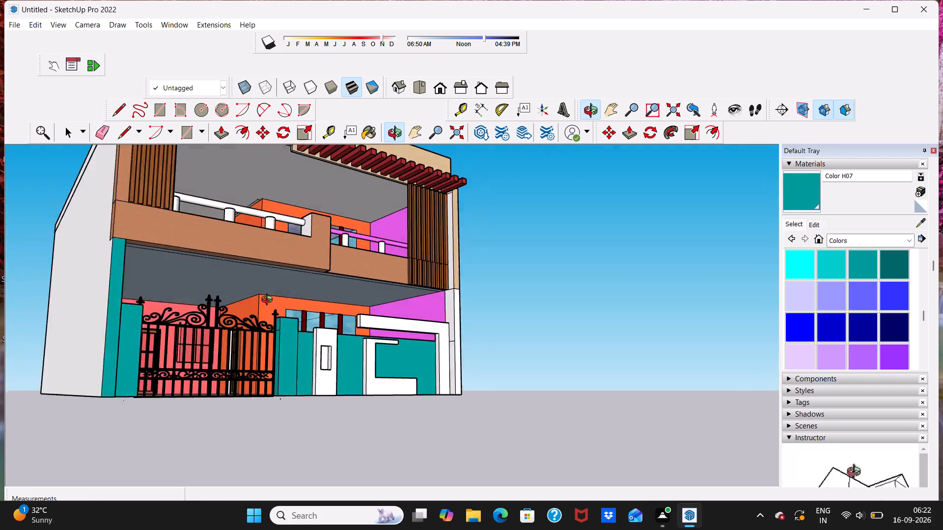
{"action": "middle_click_drag", "start_coordinate": [269, 301], "coordinate": [173, 345]}
{"action": "scroll", "coordinate": [505, 331], "scroll_direction": "up", "scroll_amount": 3}
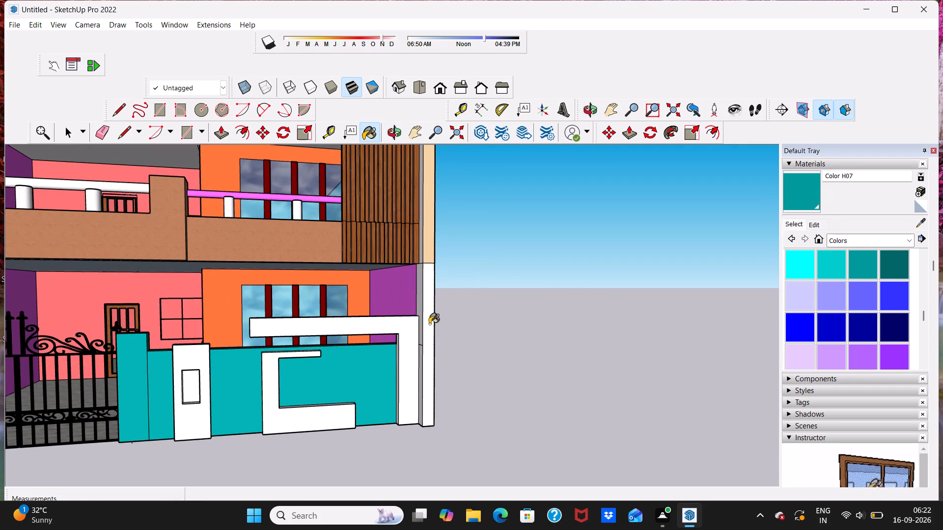
{"action": "left_click", "coordinate": [429, 324]}
{"action": "left_click", "coordinate": [421, 365]}
{"action": "scroll", "coordinate": [419, 358], "scroll_direction": "up", "scroll_amount": 2}
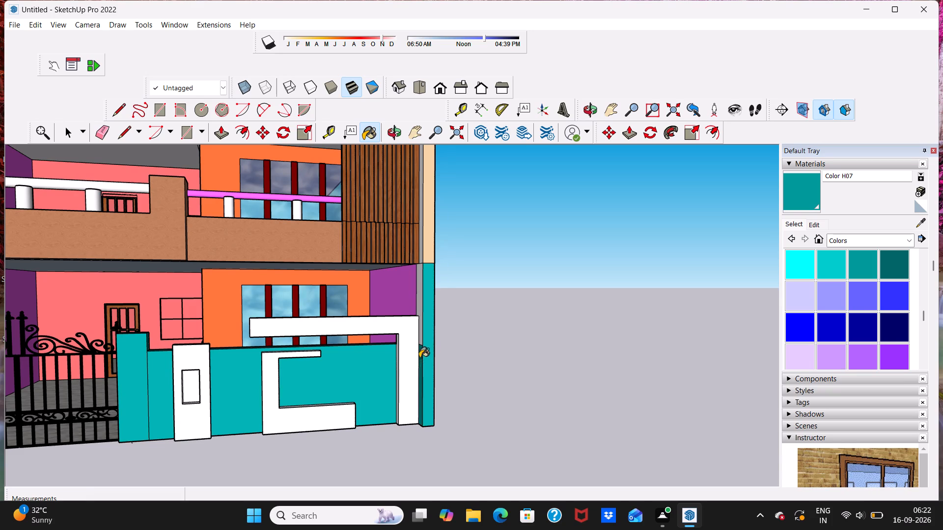
{"action": "scroll", "coordinate": [419, 358], "scroll_direction": "up", "scroll_amount": 3}
{"action": "left_click", "coordinate": [422, 316]}
{"action": "middle_click_drag", "start_coordinate": [417, 298], "coordinate": [263, 322]}
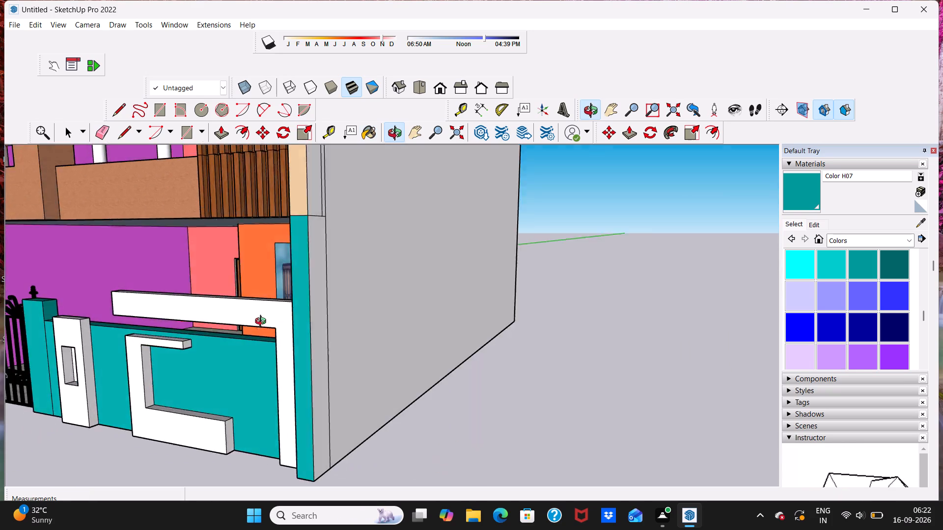
{"action": "middle_click_drag", "start_coordinate": [263, 322], "coordinate": [306, 307]}
{"action": "scroll", "coordinate": [305, 307], "scroll_direction": "down", "scroll_amount": 5}
{"action": "scroll", "coordinate": [358, 305], "scroll_direction": "down", "scroll_amount": 5}
{"action": "middle_click_drag", "start_coordinate": [328, 325], "coordinate": [350, 319]}
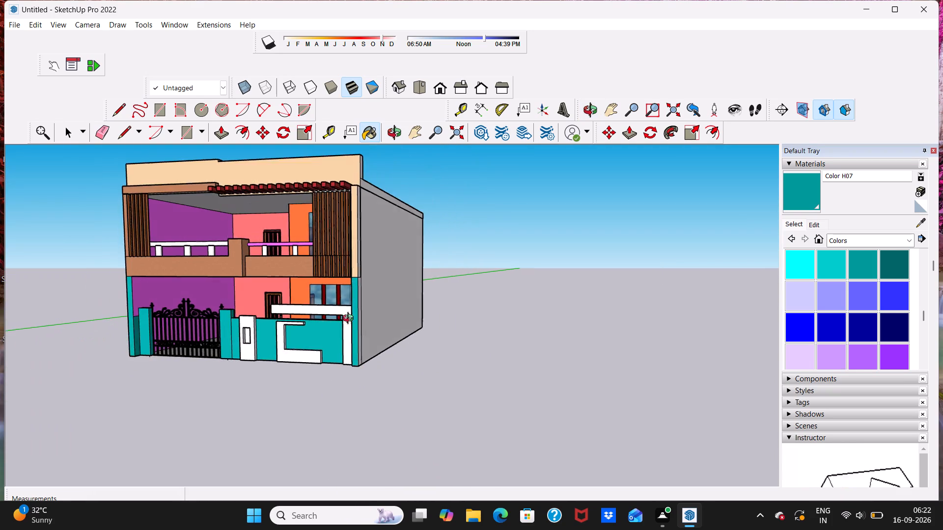
{"action": "middle_click_drag", "start_coordinate": [350, 319], "coordinate": [437, 337]}
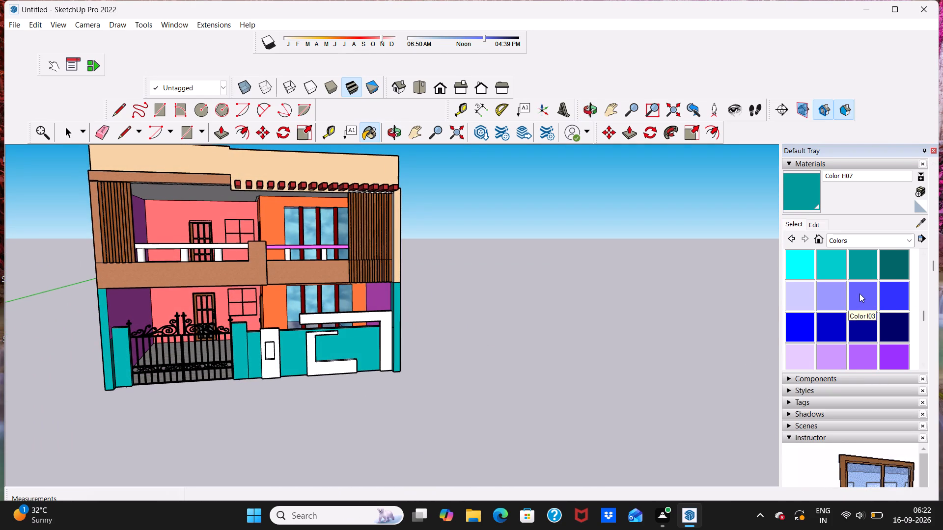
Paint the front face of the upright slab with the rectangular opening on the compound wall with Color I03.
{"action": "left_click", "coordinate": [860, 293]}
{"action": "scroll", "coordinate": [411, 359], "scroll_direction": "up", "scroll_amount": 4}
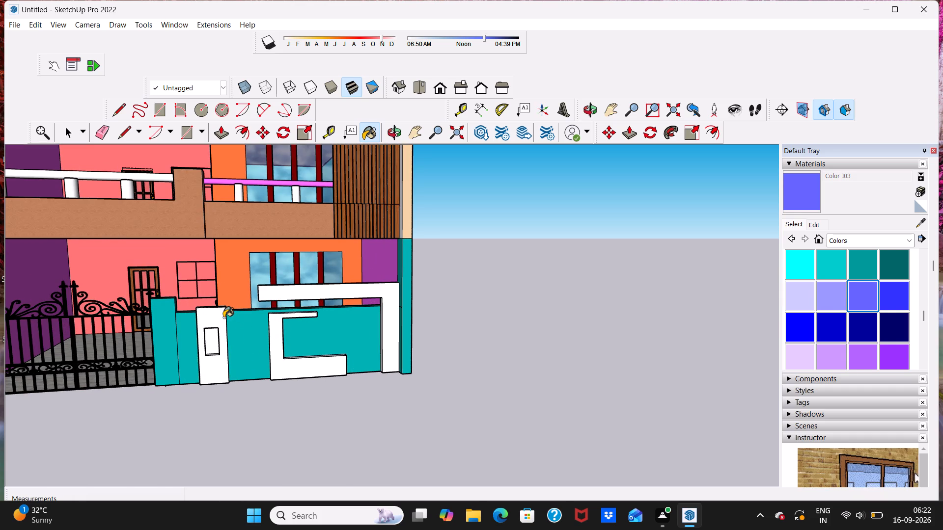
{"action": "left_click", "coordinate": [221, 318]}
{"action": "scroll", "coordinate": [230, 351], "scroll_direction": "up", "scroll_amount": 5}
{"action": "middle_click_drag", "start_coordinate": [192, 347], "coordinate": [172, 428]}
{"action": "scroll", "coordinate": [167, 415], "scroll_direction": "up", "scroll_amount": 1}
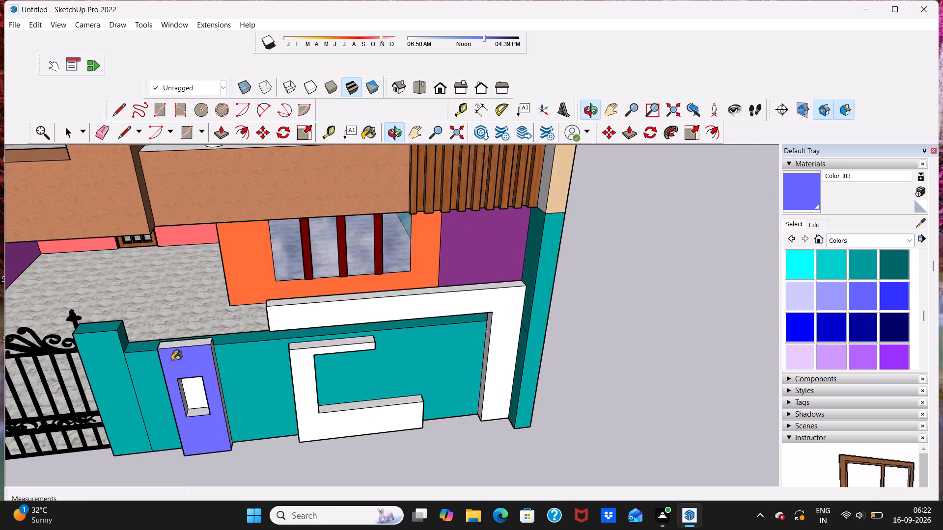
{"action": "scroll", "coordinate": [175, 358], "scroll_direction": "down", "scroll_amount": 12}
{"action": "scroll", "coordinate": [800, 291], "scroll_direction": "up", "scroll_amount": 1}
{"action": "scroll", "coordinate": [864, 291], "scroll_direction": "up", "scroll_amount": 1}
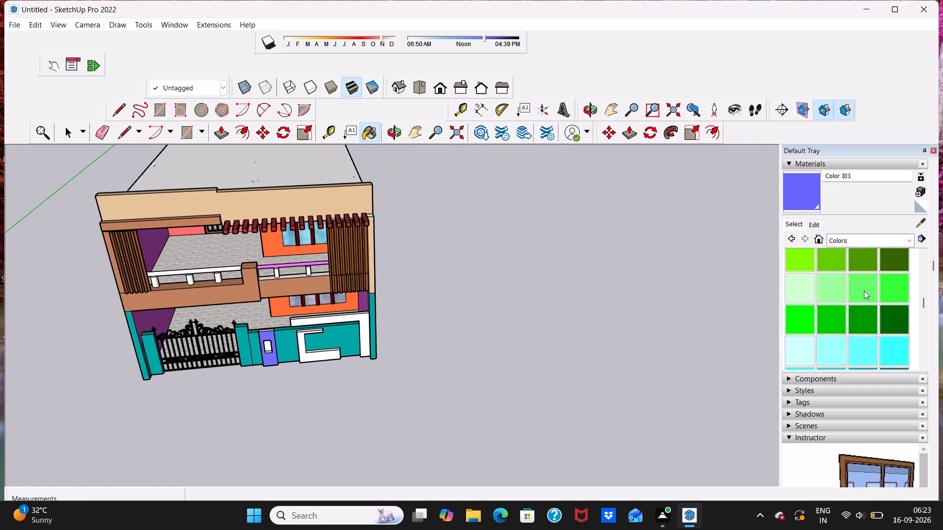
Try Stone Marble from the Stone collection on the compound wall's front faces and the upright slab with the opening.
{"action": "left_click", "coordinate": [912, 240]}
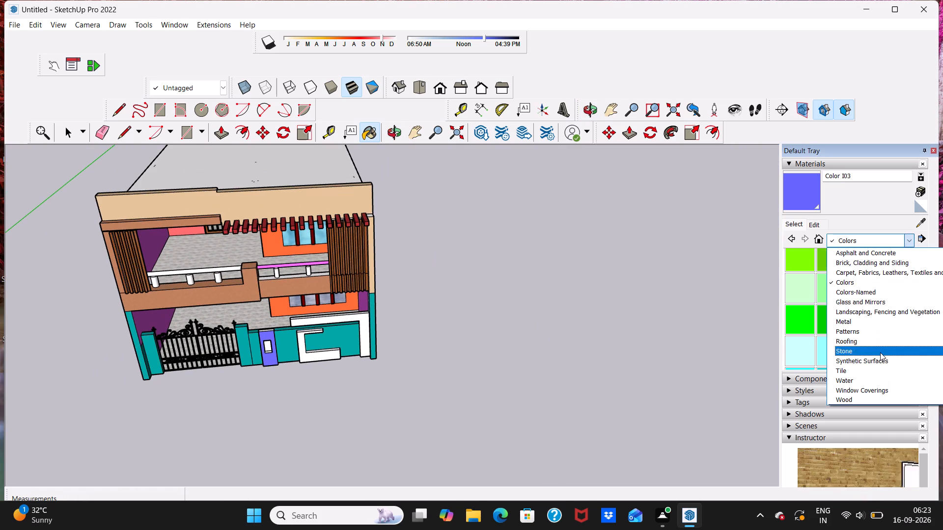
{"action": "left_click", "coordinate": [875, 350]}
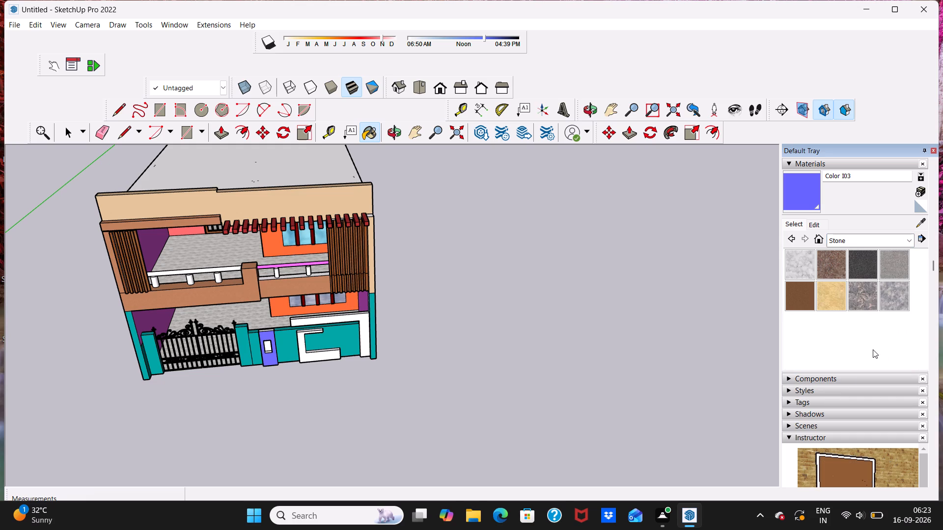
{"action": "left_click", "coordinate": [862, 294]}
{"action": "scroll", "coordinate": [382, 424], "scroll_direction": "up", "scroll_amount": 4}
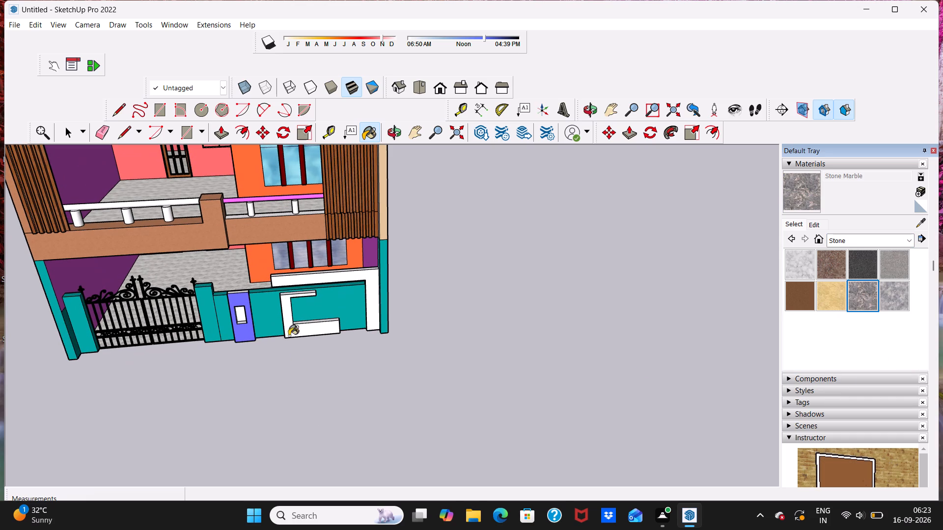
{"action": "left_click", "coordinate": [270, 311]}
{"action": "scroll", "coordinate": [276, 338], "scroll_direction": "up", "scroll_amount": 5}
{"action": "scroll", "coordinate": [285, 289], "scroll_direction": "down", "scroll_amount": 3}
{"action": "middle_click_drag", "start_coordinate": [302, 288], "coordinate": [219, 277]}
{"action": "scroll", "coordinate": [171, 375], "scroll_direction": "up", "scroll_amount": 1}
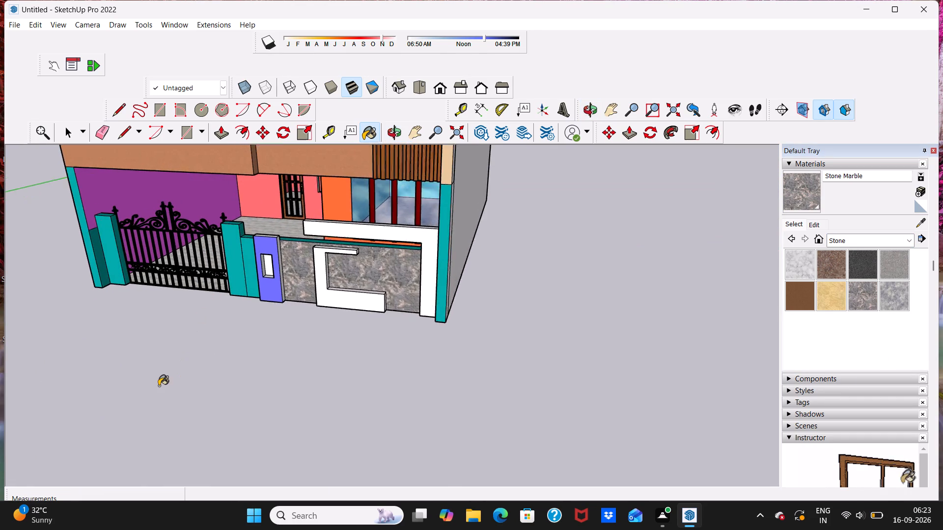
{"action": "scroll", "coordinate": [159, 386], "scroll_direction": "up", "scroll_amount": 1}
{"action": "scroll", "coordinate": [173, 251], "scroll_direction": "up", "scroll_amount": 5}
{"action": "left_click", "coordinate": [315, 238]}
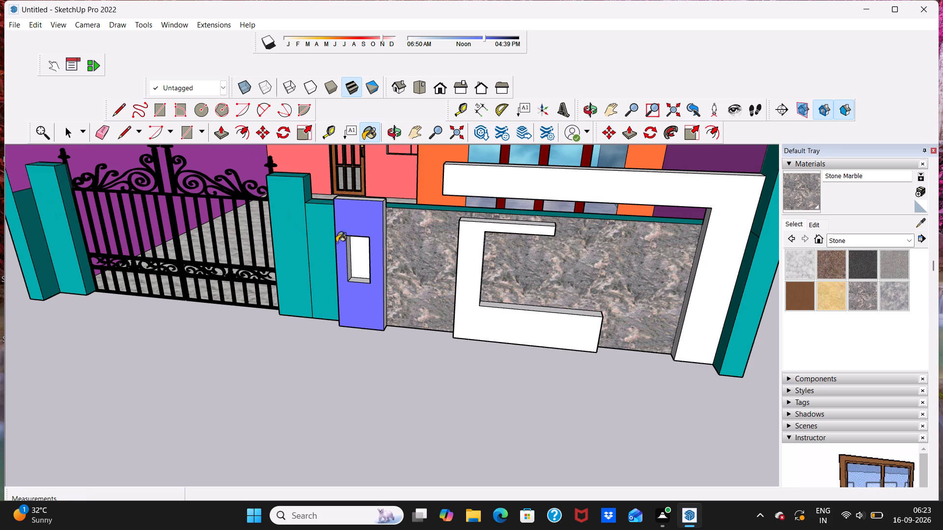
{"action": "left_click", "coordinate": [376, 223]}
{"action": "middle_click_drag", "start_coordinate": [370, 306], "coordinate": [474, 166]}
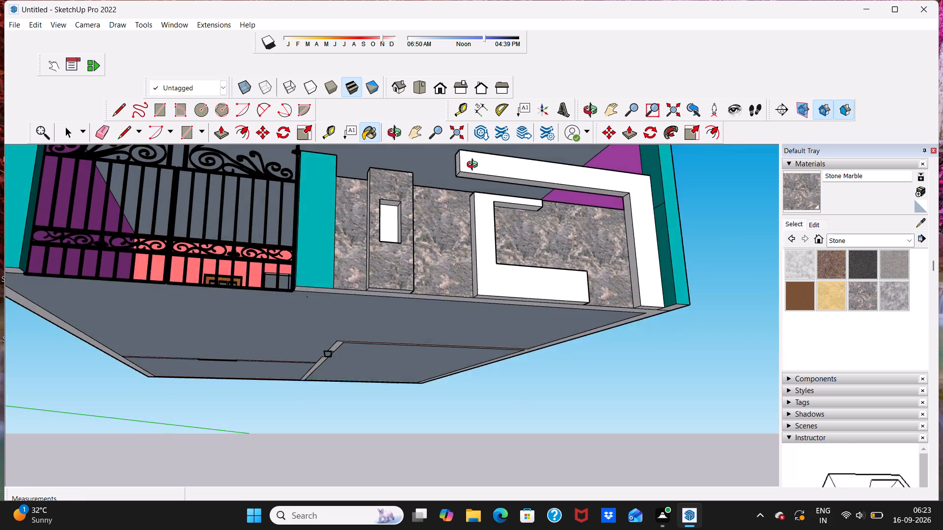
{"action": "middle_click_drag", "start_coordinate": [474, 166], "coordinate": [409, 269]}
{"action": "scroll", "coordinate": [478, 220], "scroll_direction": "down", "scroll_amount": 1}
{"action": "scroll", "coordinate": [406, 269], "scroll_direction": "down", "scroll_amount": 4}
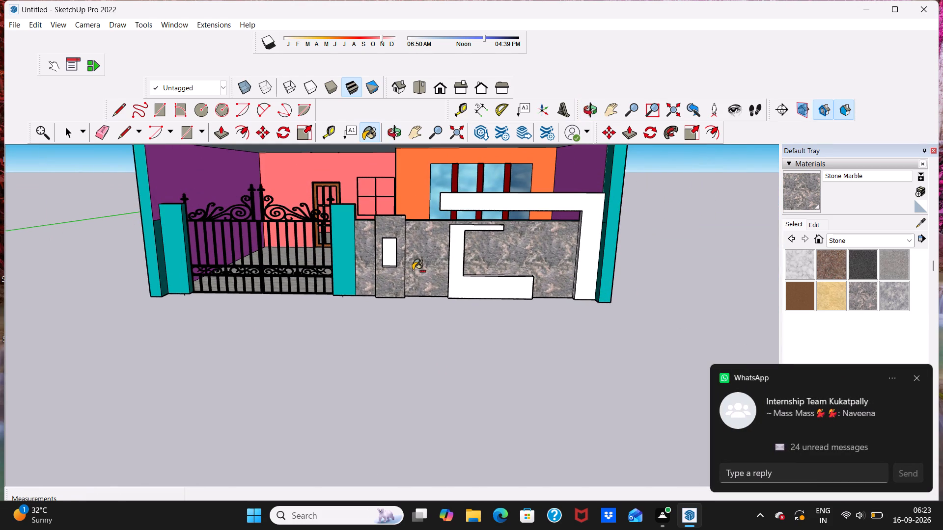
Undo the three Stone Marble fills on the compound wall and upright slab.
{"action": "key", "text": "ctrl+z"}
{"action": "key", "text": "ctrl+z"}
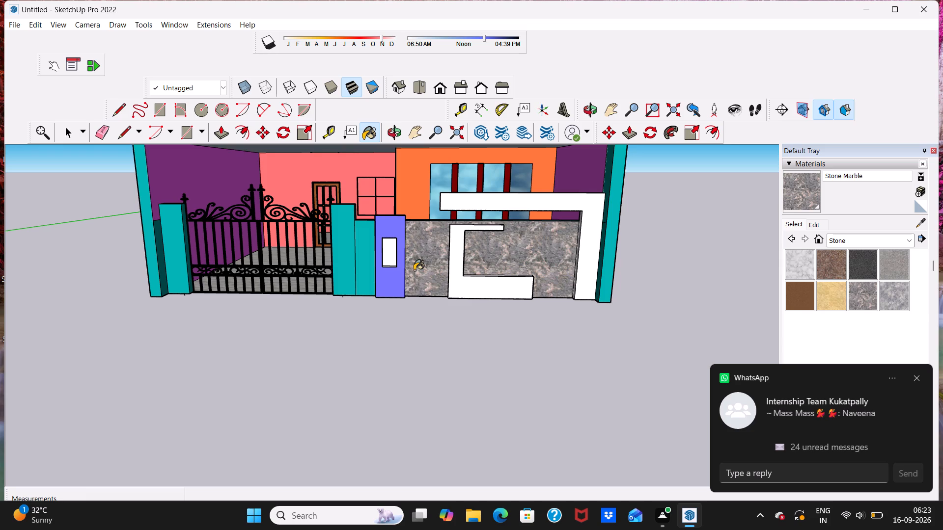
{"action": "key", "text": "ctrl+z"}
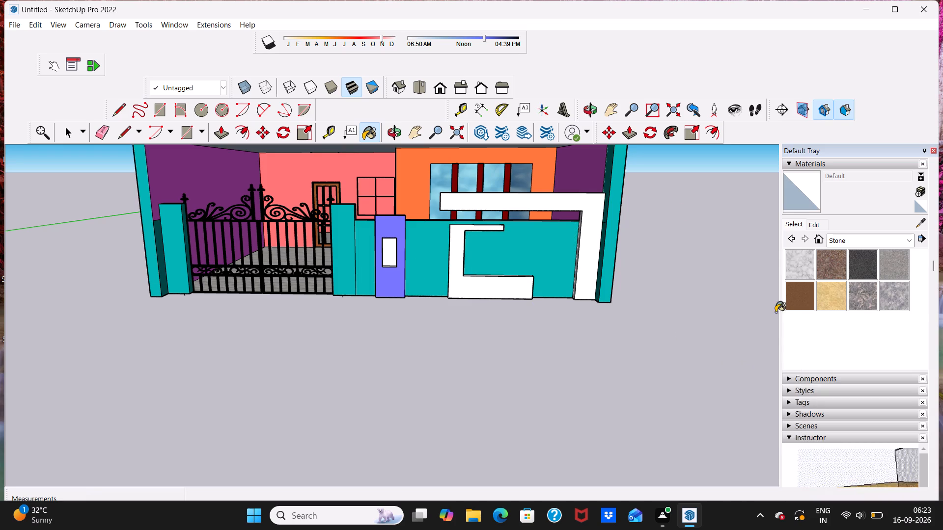
Paint the upright slab's front and the inner faces of its rectangular opening with Sandstone.
{"action": "left_click", "coordinate": [808, 288]}
{"action": "scroll", "coordinate": [427, 277], "scroll_direction": "up", "scroll_amount": 6}
{"action": "left_click", "coordinate": [351, 211]}
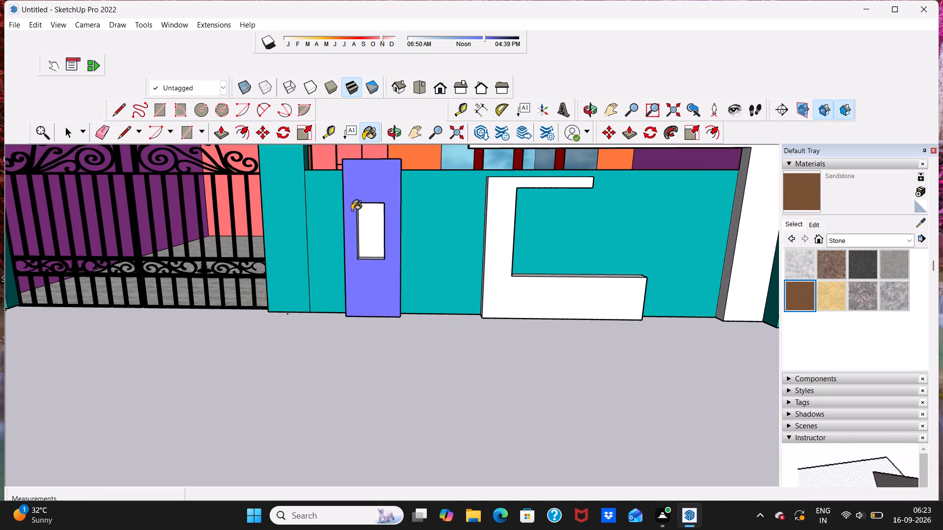
{"action": "scroll", "coordinate": [400, 225], "scroll_direction": "up", "scroll_amount": 5}
{"action": "scroll", "coordinate": [335, 224], "scroll_direction": "up", "scroll_amount": 9}
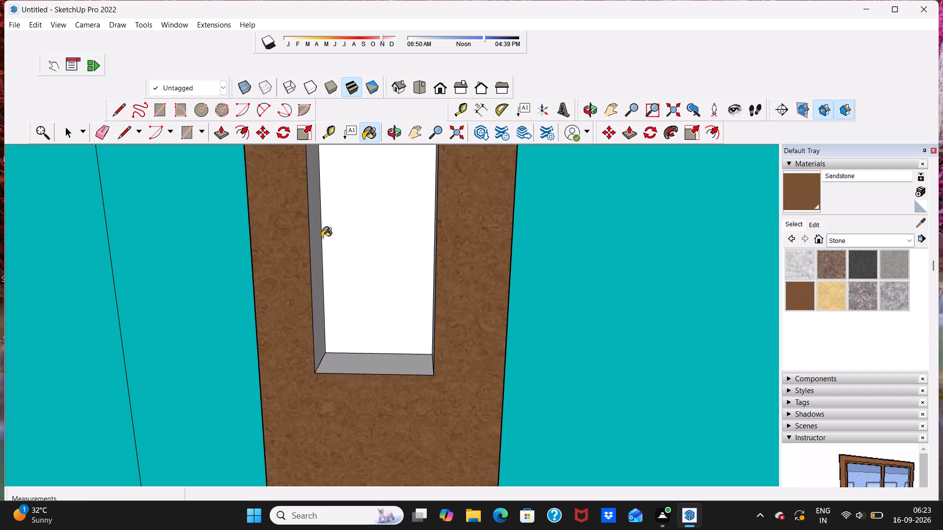
{"action": "left_click", "coordinate": [315, 248]}
{"action": "left_click", "coordinate": [351, 366]}
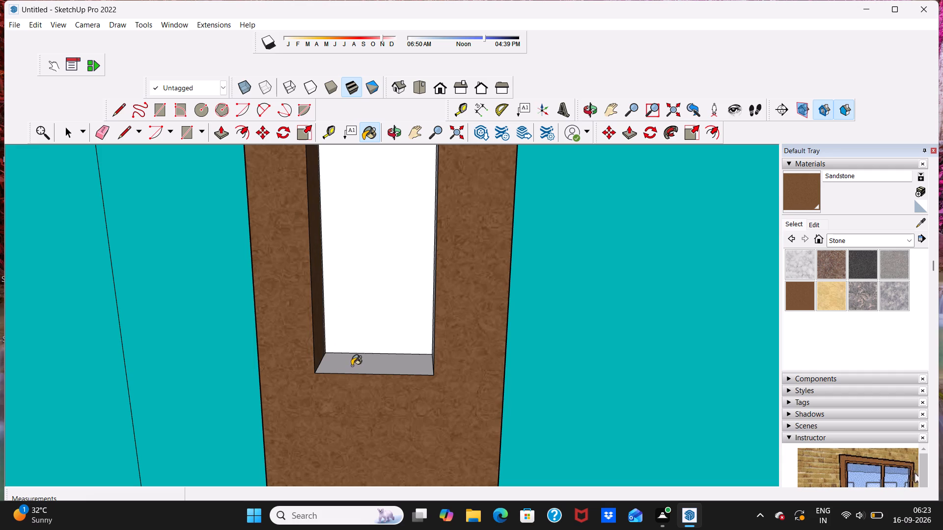
{"action": "middle_click_drag", "start_coordinate": [368, 305], "coordinate": [516, 301]}
{"action": "left_click", "coordinate": [434, 248]}
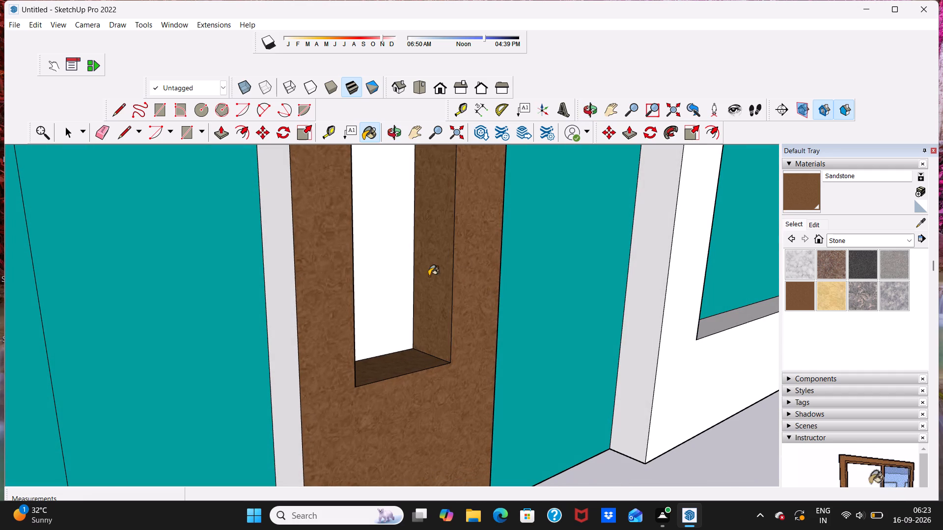
Paint the upright slab's two outer side faces, top and underside with Sandstone.
{"action": "left_click", "coordinate": [282, 290]}
{"action": "scroll", "coordinate": [294, 278], "scroll_direction": "down", "scroll_amount": 6}
{"action": "middle_click_drag", "start_coordinate": [323, 272], "coordinate": [306, 385]}
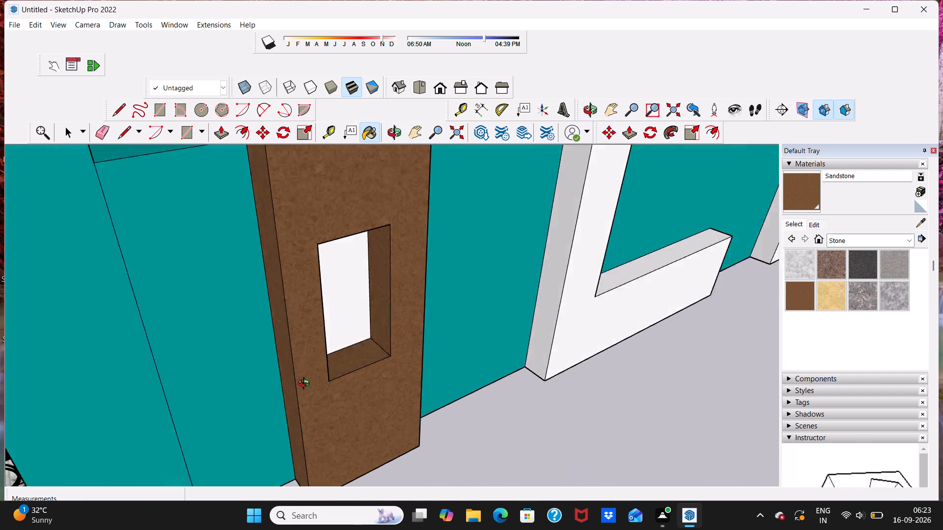
{"action": "middle_click_drag", "start_coordinate": [306, 385], "coordinate": [239, 453]}
{"action": "left_click", "coordinate": [284, 230]}
{"action": "middle_click_drag", "start_coordinate": [344, 297], "coordinate": [268, 273]}
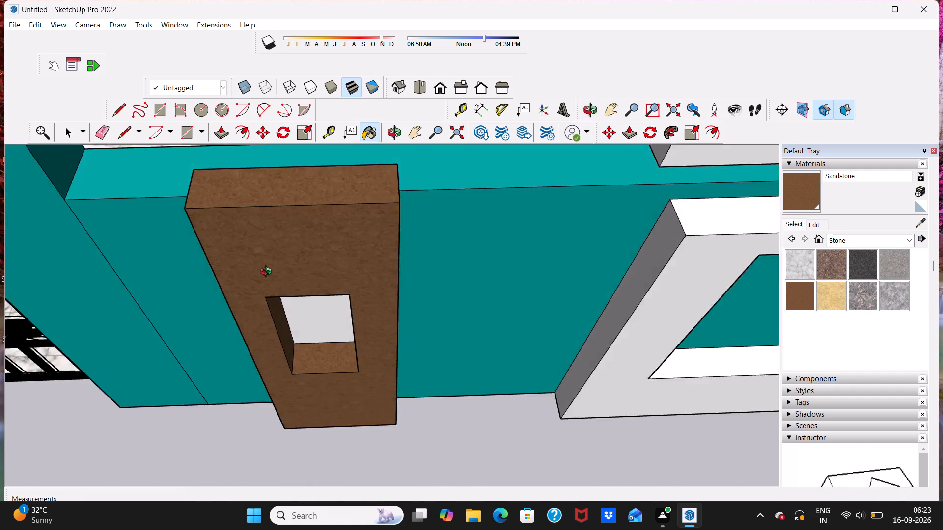
{"action": "middle_click_drag", "start_coordinate": [268, 273], "coordinate": [73, 201]}
{"action": "scroll", "coordinate": [319, 263], "scroll_direction": "up", "scroll_amount": 1}
{"action": "left_click", "coordinate": [383, 268]}
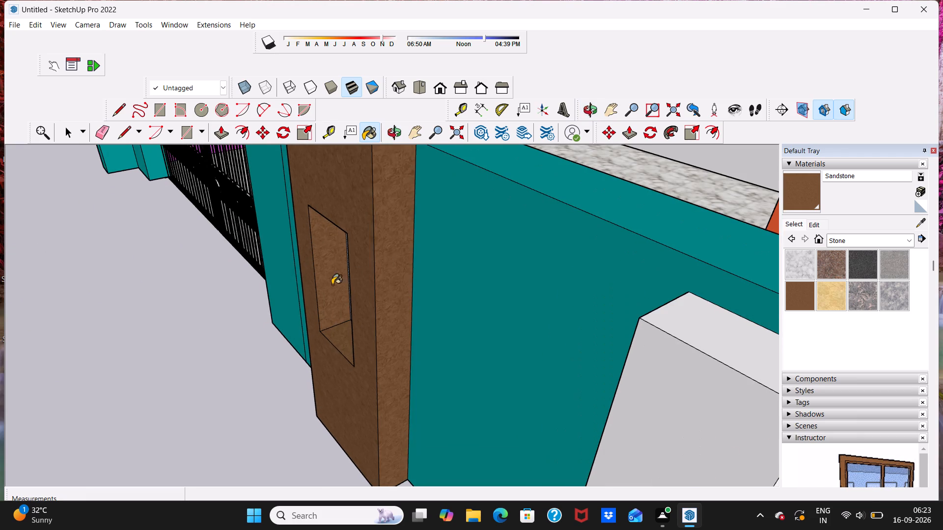
{"action": "middle_click_drag", "start_coordinate": [332, 285], "coordinate": [480, 79]}
{"action": "scroll", "coordinate": [461, 427], "scroll_direction": "up", "scroll_amount": 5}
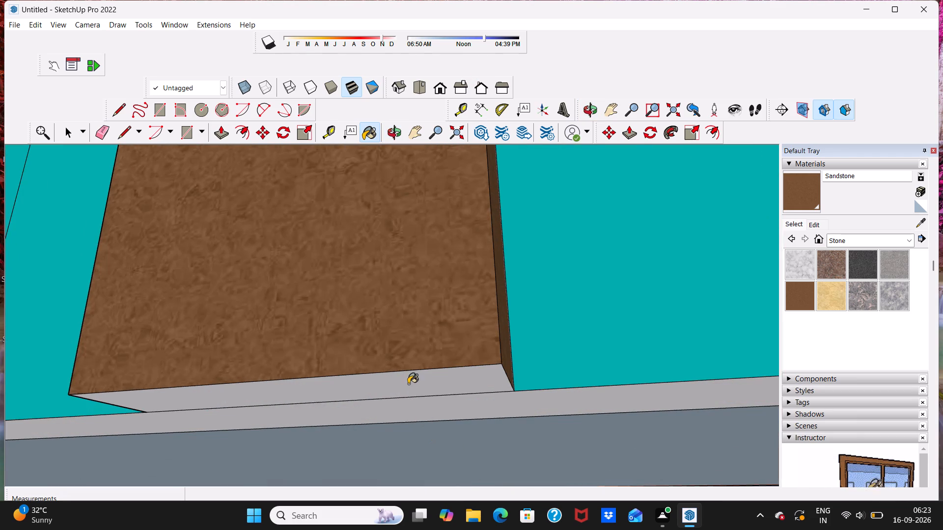
{"action": "left_click", "coordinate": [408, 384]}
{"action": "scroll", "coordinate": [408, 384], "scroll_direction": "down", "scroll_amount": 5}
{"action": "middle_click_drag", "start_coordinate": [408, 377], "coordinate": [491, 501]}
{"action": "scroll", "coordinate": [367, 368], "scroll_direction": "down", "scroll_amount": 9}
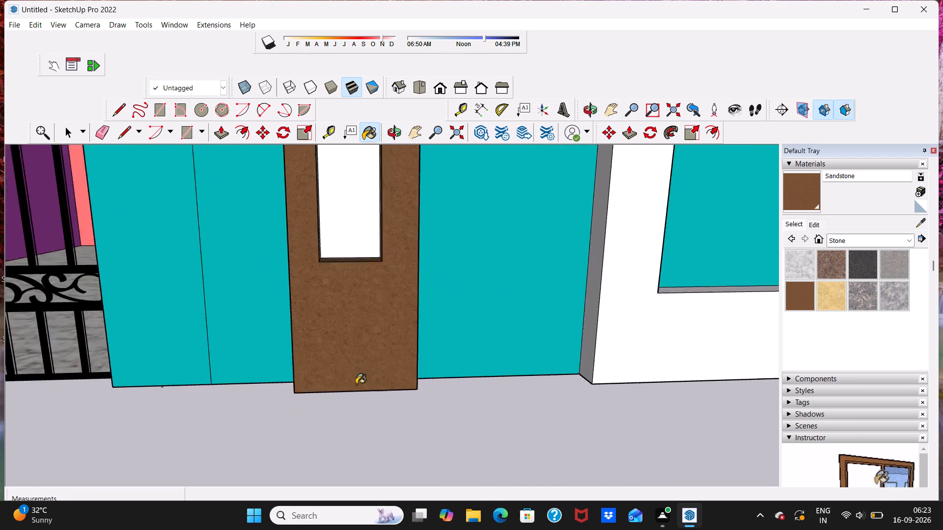
Paint the front faces of the C-shaped relief and the L-shaped frame above the compound wall with Sandstone.
{"action": "scroll", "coordinate": [356, 384], "scroll_direction": "down", "scroll_amount": 2}
{"action": "scroll", "coordinate": [357, 341], "scroll_direction": "down", "scroll_amount": 10}
{"action": "left_click", "coordinate": [466, 296]}
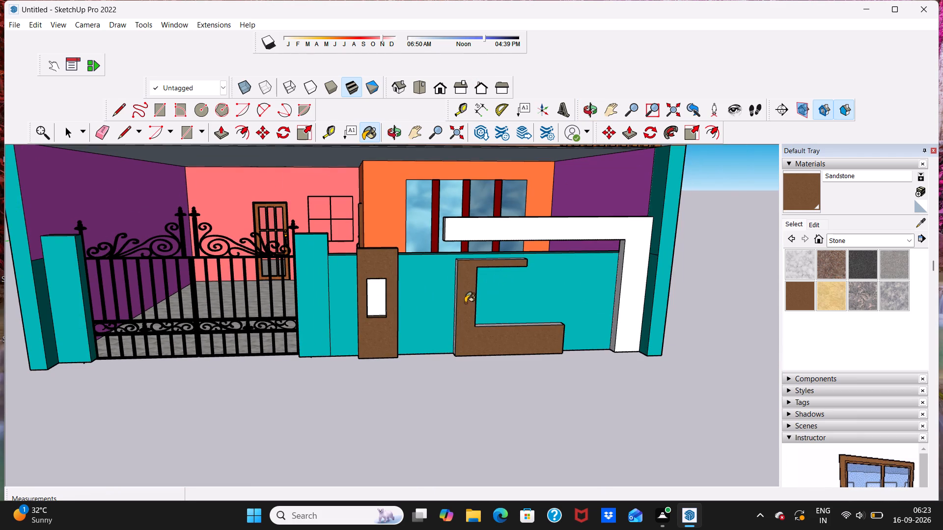
{"action": "scroll", "coordinate": [519, 245], "scroll_direction": "up", "scroll_amount": 2}
{"action": "left_click", "coordinate": [505, 218]}
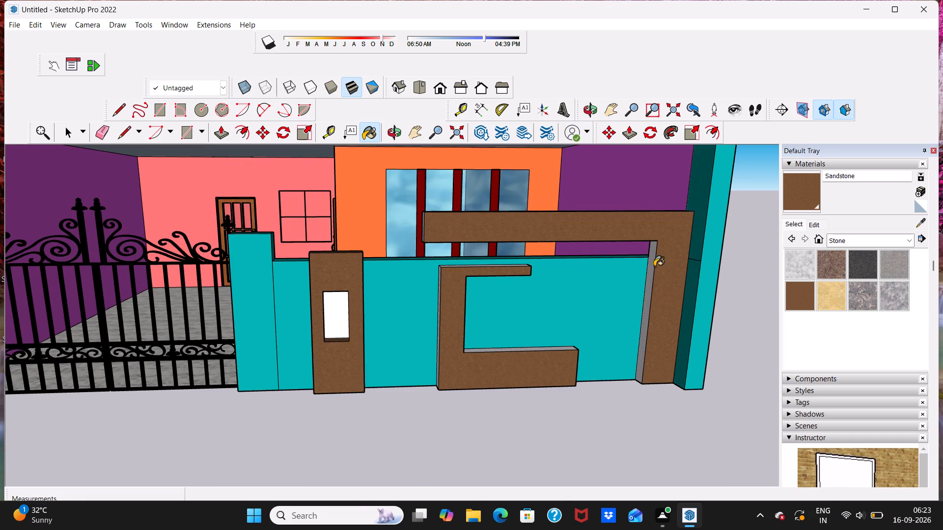
Paint the L-shaped frame's inner upright side, beam underside and top face with Sandstone.
{"action": "scroll", "coordinate": [639, 294], "scroll_direction": "up", "scroll_amount": 6}
{"action": "left_click", "coordinate": [650, 287]}
{"action": "scroll", "coordinate": [651, 290], "scroll_direction": "up", "scroll_amount": 7}
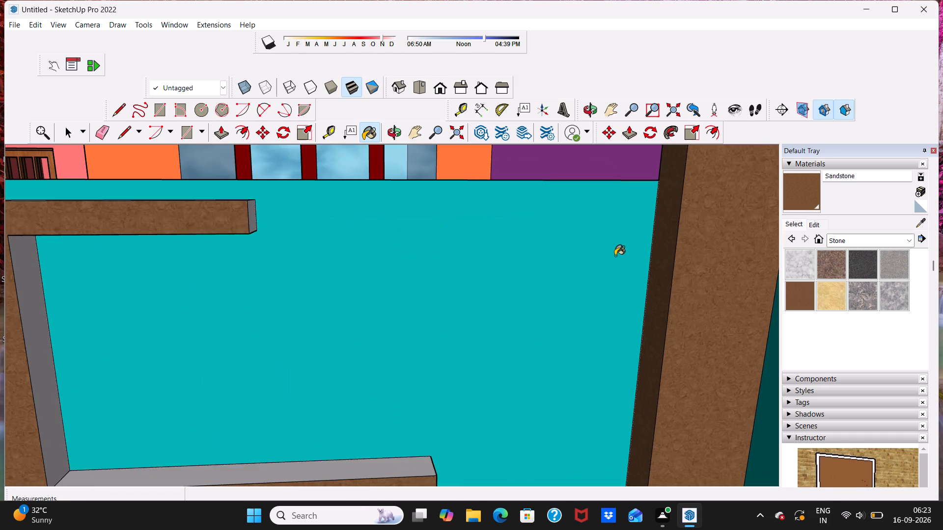
{"action": "middle_click_drag", "start_coordinate": [608, 247], "coordinate": [497, 189]}
{"action": "scroll", "coordinate": [495, 191], "scroll_direction": "down", "scroll_amount": 1}
{"action": "scroll", "coordinate": [495, 192], "scroll_direction": "up", "scroll_amount": 1}
{"action": "scroll", "coordinate": [492, 256], "scroll_direction": "down", "scroll_amount": 6}
{"action": "scroll", "coordinate": [402, 155], "scroll_direction": "up", "scroll_amount": 5}
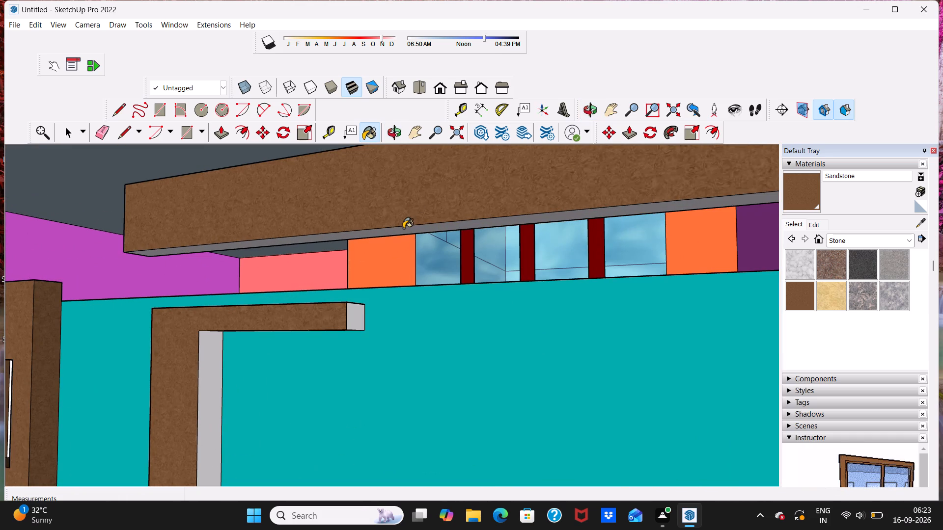
{"action": "left_click", "coordinate": [403, 228]}
{"action": "middle_click_drag", "start_coordinate": [403, 228], "coordinate": [426, 378]}
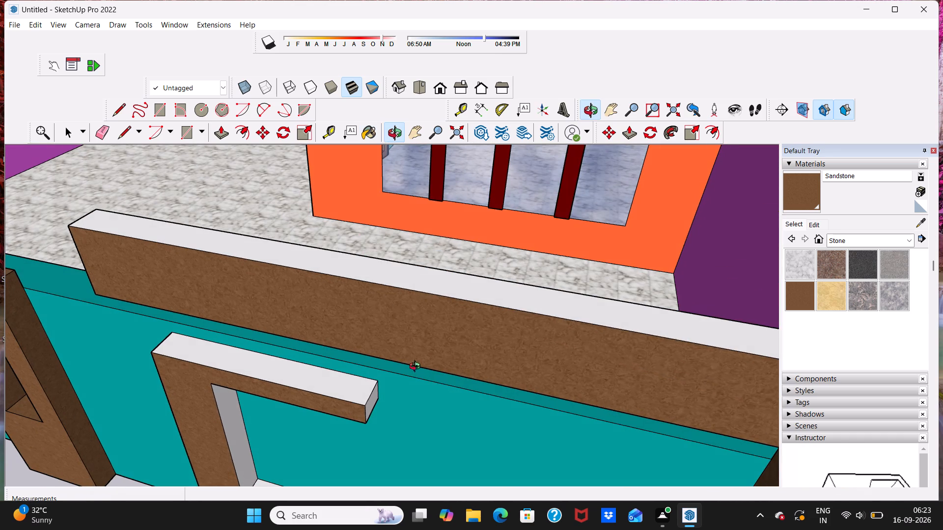
{"action": "left_click", "coordinate": [395, 275]}
Paint the C-shaped relief's upper top face and its gate-facing outer side with Sandstone.
{"action": "scroll", "coordinate": [395, 275], "scroll_direction": "down", "scroll_amount": 4}
{"action": "middle_click_drag", "start_coordinate": [394, 272], "coordinate": [604, 216]}
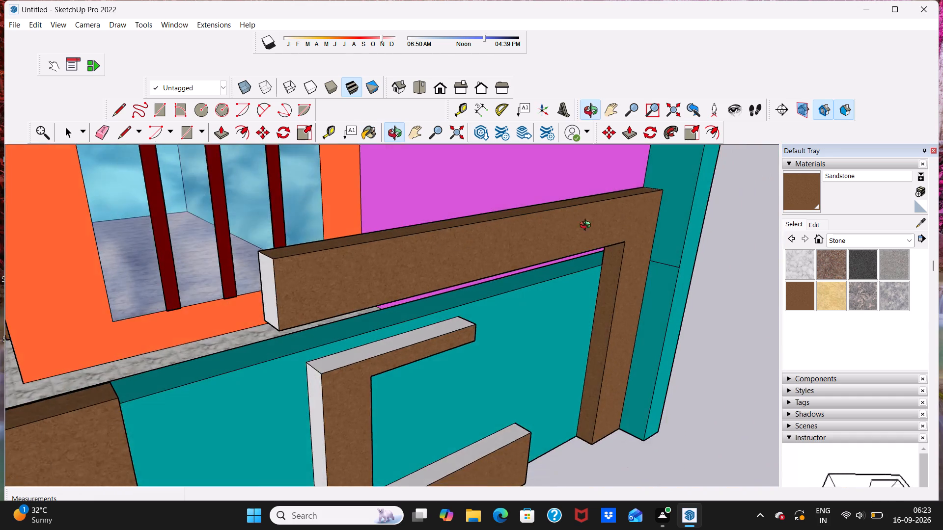
{"action": "scroll", "coordinate": [524, 275], "scroll_direction": "up", "scroll_amount": 4}
{"action": "left_click", "coordinate": [384, 353]}
{"action": "scroll", "coordinate": [374, 326], "scroll_direction": "down", "scroll_amount": 1}
{"action": "middle_click_drag", "start_coordinate": [374, 326], "coordinate": [417, 271]}
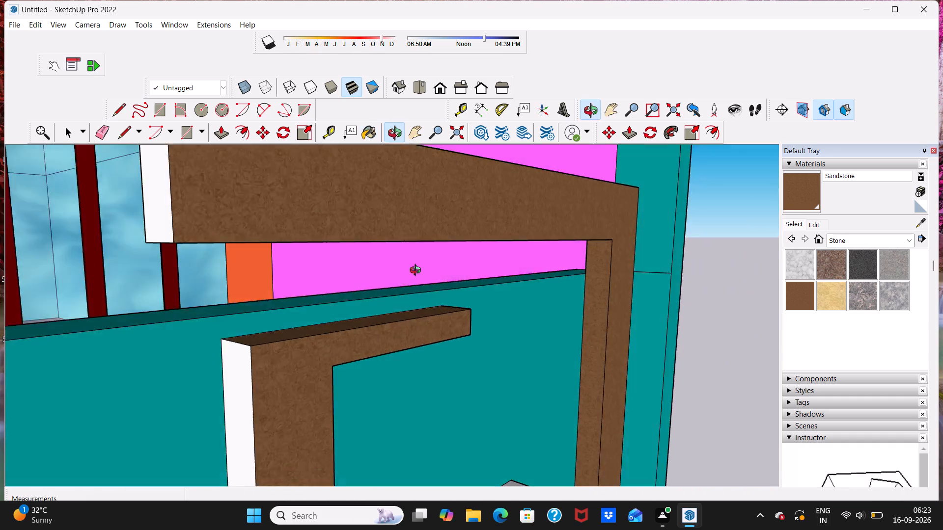
{"action": "middle_click_drag", "start_coordinate": [417, 271], "coordinate": [443, 252]}
{"action": "left_click", "coordinate": [281, 344]}
{"action": "scroll", "coordinate": [318, 311], "scroll_direction": "down", "scroll_amount": 5}
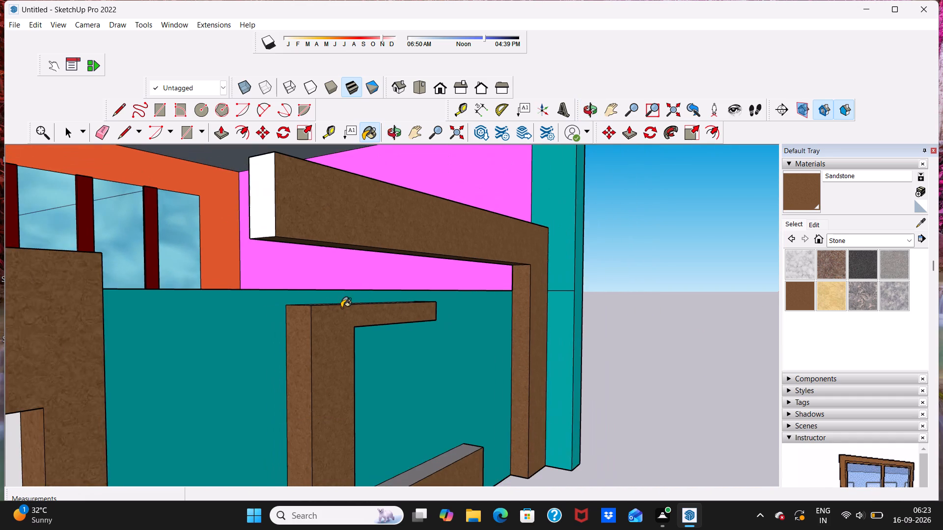
Paint the L-shaped frame's beam end and the C-shaped relief's inner upright side, upper arm end and underside with Sandstone.
{"action": "middle_click_drag", "start_coordinate": [341, 307], "coordinate": [344, 302]}
{"action": "left_click", "coordinate": [261, 188]}
{"action": "middle_click_drag", "start_coordinate": [363, 234], "coordinate": [0, 254]}
{"action": "scroll", "coordinate": [117, 329], "scroll_direction": "up", "scroll_amount": 4}
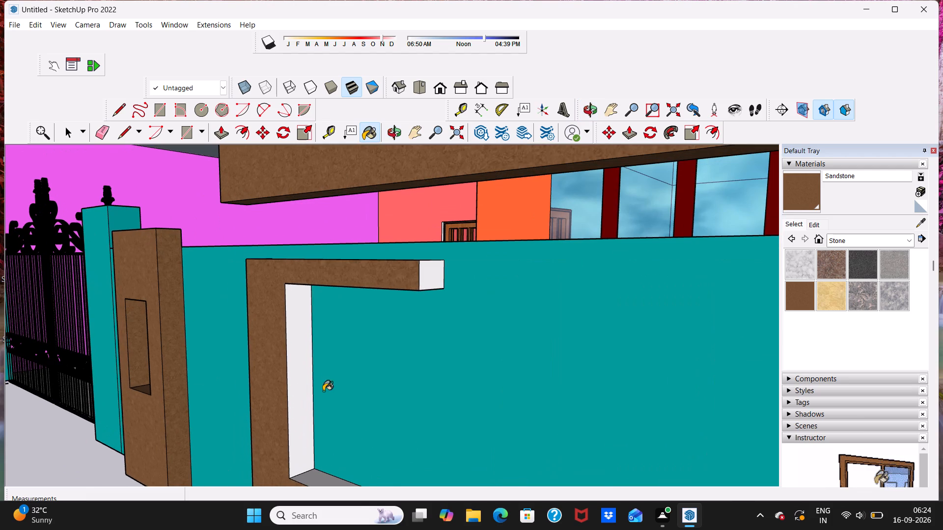
{"action": "left_click", "coordinate": [298, 372]}
{"action": "left_click", "coordinate": [422, 278]}
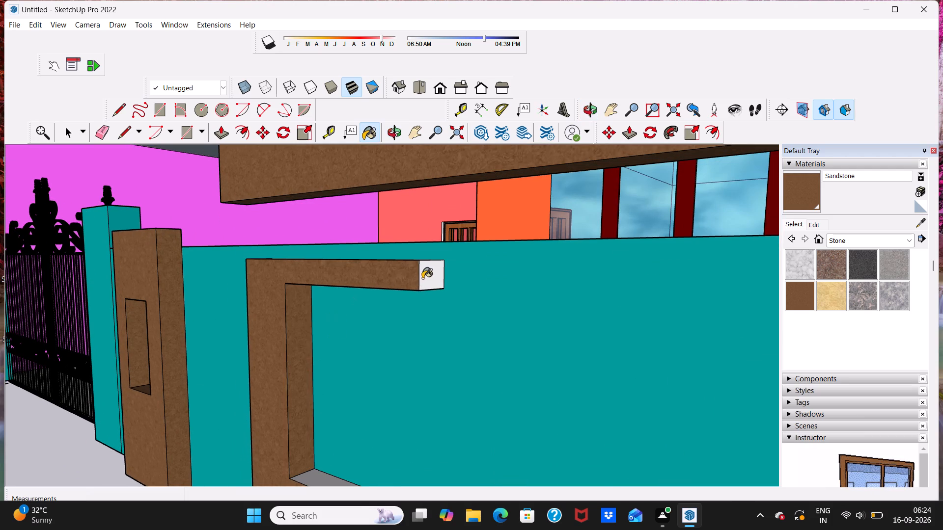
{"action": "middle_click_drag", "start_coordinate": [392, 298], "coordinate": [443, 213]}
{"action": "left_click", "coordinate": [422, 192]}
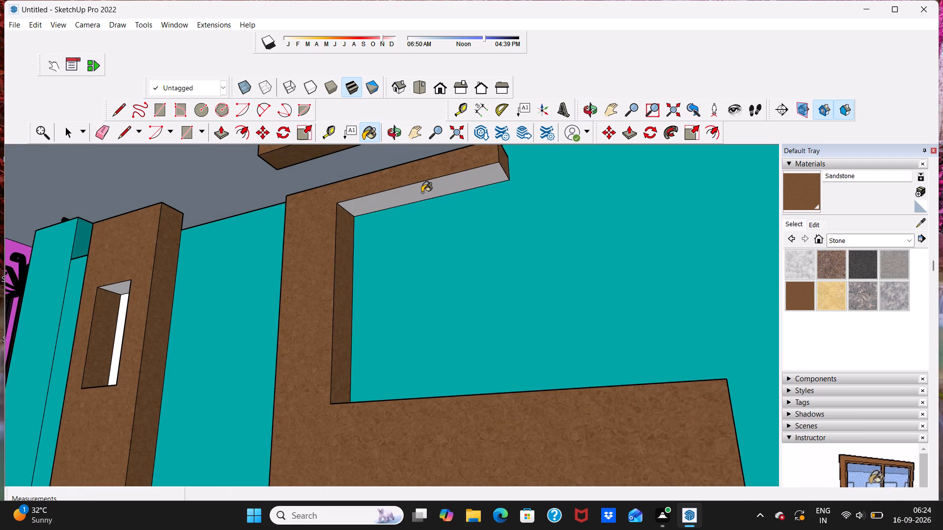
Paint the C-shaped relief's lower arm top, end face and underside, plus the L-shaped frame's base, with Sandstone.
{"action": "middle_click_drag", "start_coordinate": [421, 248], "coordinate": [412, 426]}
{"action": "left_click", "coordinate": [363, 475]}
{"action": "scroll", "coordinate": [360, 377], "scroll_direction": "down", "scroll_amount": 6}
{"action": "scroll", "coordinate": [362, 263], "scroll_direction": "down", "scroll_amount": 5}
{"action": "middle_click_drag", "start_coordinate": [451, 421], "coordinate": [390, 328]}
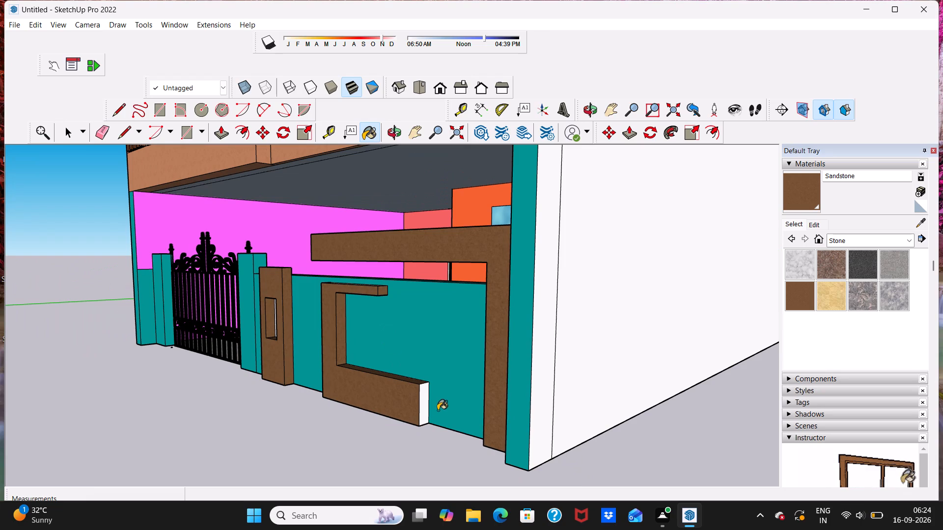
{"action": "left_click", "coordinate": [425, 401]}
{"action": "middle_click_drag", "start_coordinate": [414, 407], "coordinate": [508, 257]}
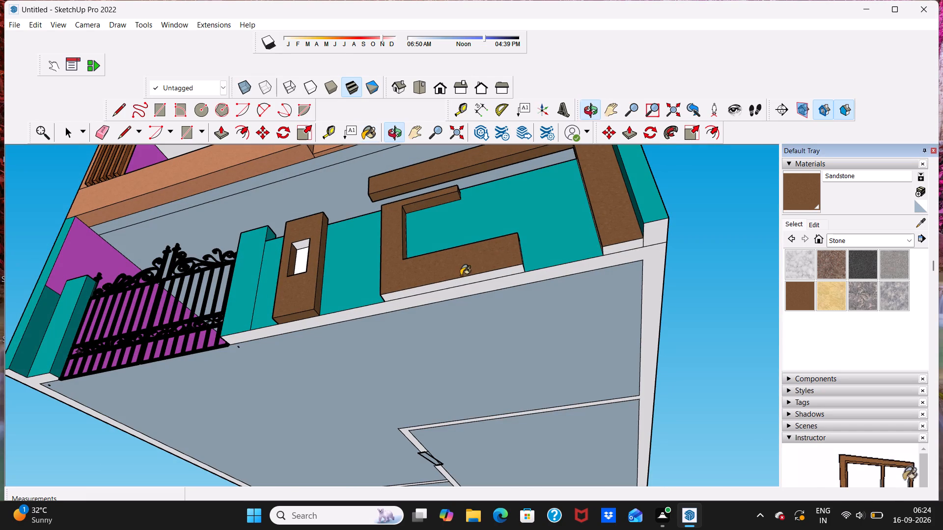
{"action": "left_click", "coordinate": [457, 282]}
{"action": "left_click", "coordinate": [624, 248]}
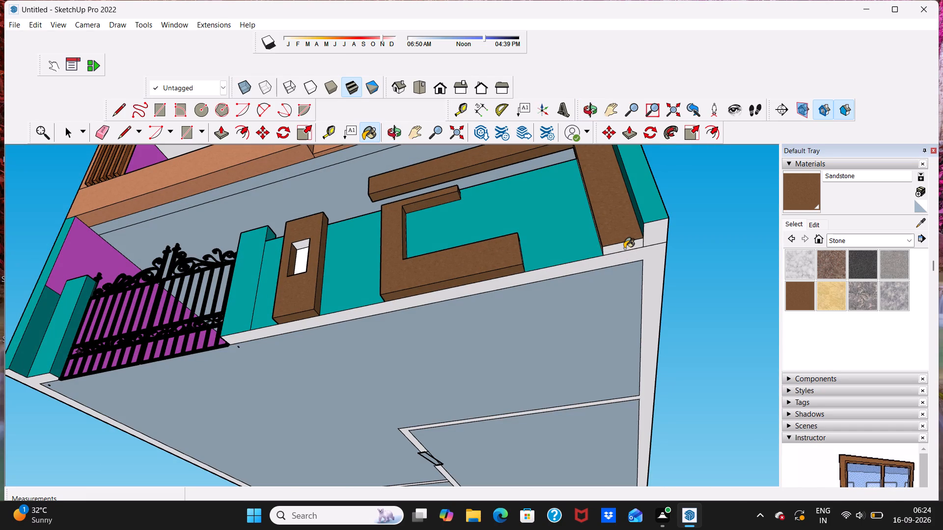
Paint the back and top faces of the niche in the upright slab beside the gate with Sandstone.
{"action": "middle_click_drag", "start_coordinate": [235, 260], "coordinate": [313, 321]}
{"action": "scroll", "coordinate": [361, 344], "scroll_direction": "up", "scroll_amount": 5}
{"action": "middle_click_drag", "start_coordinate": [387, 321], "coordinate": [404, 375]}
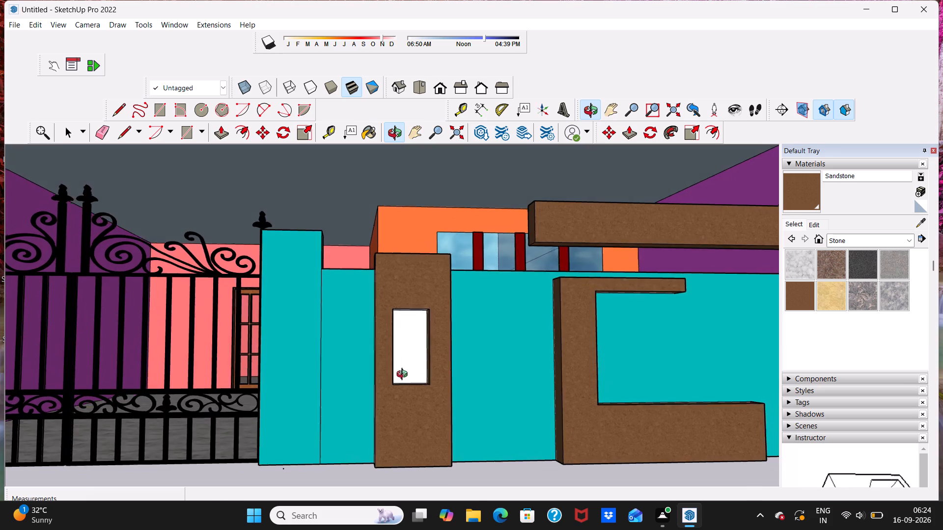
{"action": "middle_click_drag", "start_coordinate": [404, 375], "coordinate": [405, 376]}
{"action": "scroll", "coordinate": [405, 376], "scroll_direction": "up", "scroll_amount": 11}
{"action": "left_click", "coordinate": [420, 343]}
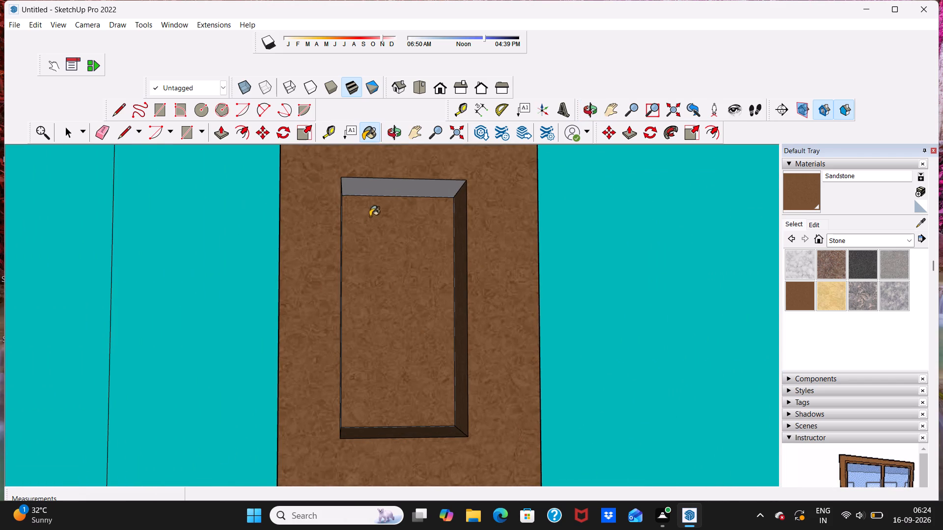
{"action": "left_click", "coordinate": [393, 190]}
{"action": "middle_click_drag", "start_coordinate": [389, 236], "coordinate": [269, 290]}
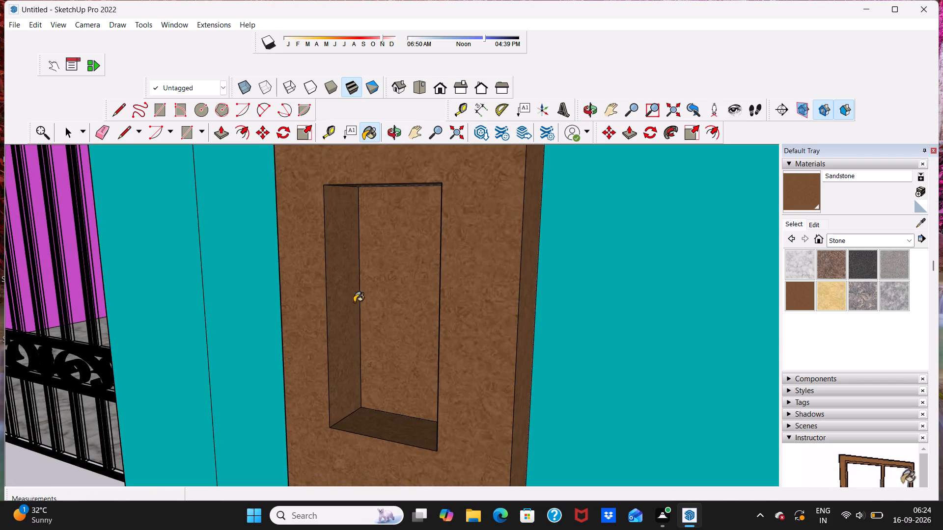
{"action": "middle_click_drag", "start_coordinate": [354, 302], "coordinate": [500, 283]}
{"action": "key", "text": "space"}
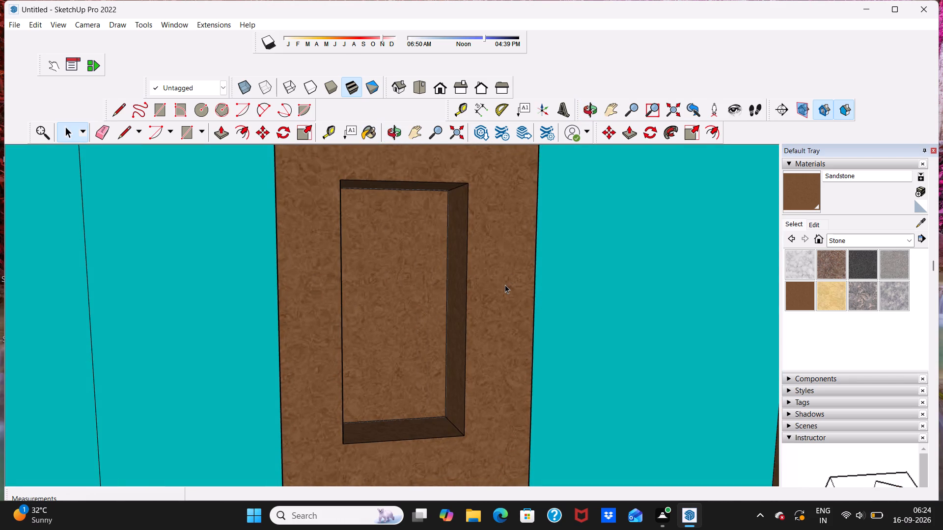
Examine the whole front facade for surfaces that are still unpainted.
{"action": "scroll", "coordinate": [505, 285], "scroll_direction": "up", "scroll_amount": 1}
{"action": "scroll", "coordinate": [473, 233], "scroll_direction": "down", "scroll_amount": 18}
{"action": "middle_click_drag", "start_coordinate": [472, 249], "coordinate": [472, 297]}
{"action": "scroll", "coordinate": [472, 297], "scroll_direction": "down", "scroll_amount": 1}
{"action": "scroll", "coordinate": [459, 360], "scroll_direction": "down", "scroll_amount": 10}
{"action": "middle_click_drag", "start_coordinate": [484, 305], "coordinate": [389, 251]}
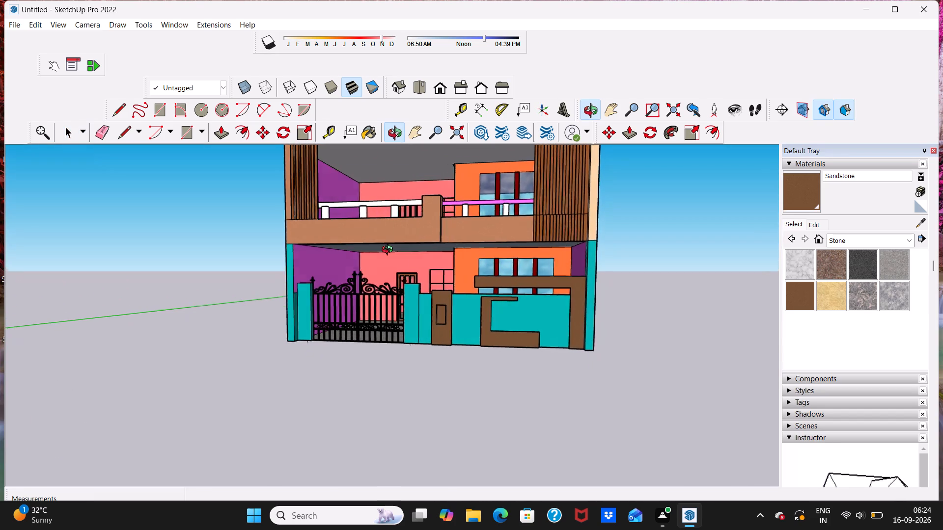
{"action": "middle_click_drag", "start_coordinate": [389, 251], "coordinate": [401, 262]}
{"action": "scroll", "coordinate": [460, 280], "scroll_direction": "up", "scroll_amount": 1}
{"action": "scroll", "coordinate": [470, 280], "scroll_direction": "down", "scroll_amount": 5}
{"action": "scroll", "coordinate": [484, 120], "scroll_direction": "up", "scroll_amount": 1}
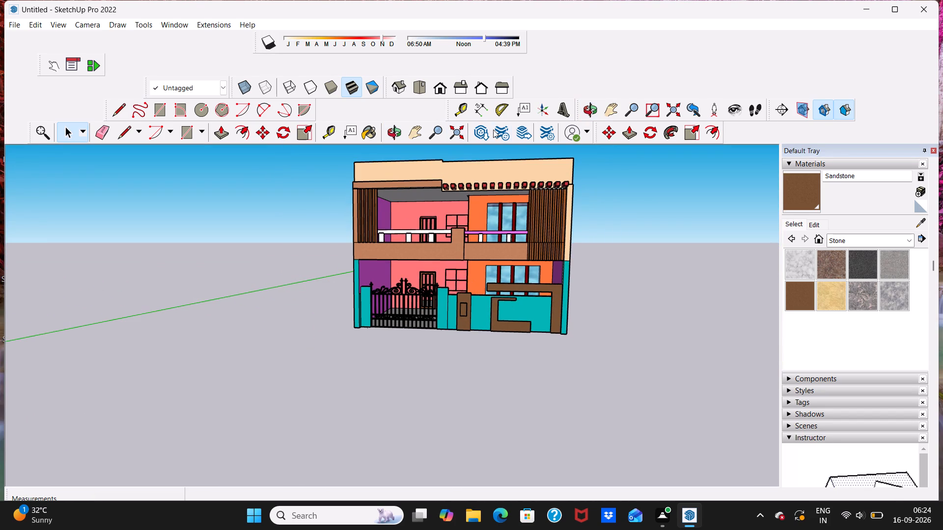
{"action": "scroll", "coordinate": [493, 130], "scroll_direction": "up", "scroll_amount": 3}
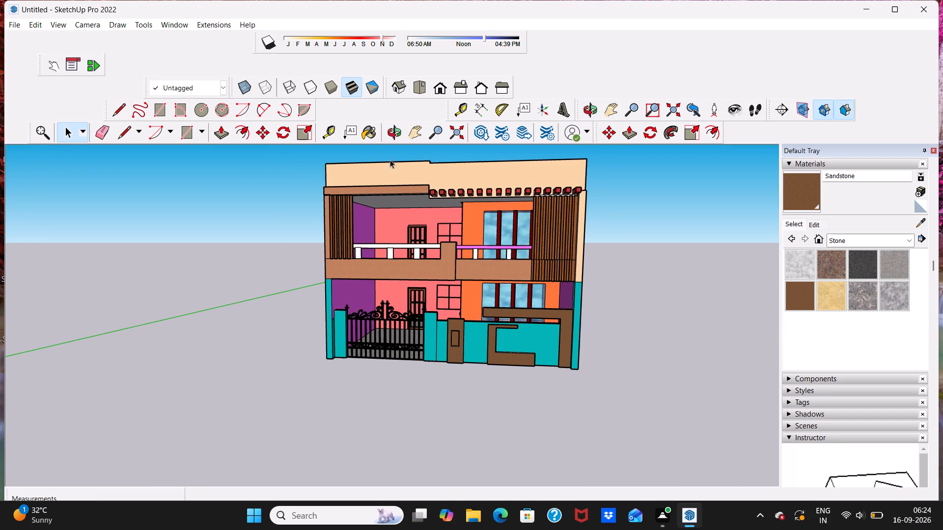
Paint the gate-side balcony handrail and its three round posts with Stone Brushed Khaki.
{"action": "left_click", "coordinate": [825, 296]}
{"action": "scroll", "coordinate": [396, 245], "scroll_direction": "up", "scroll_amount": 5}
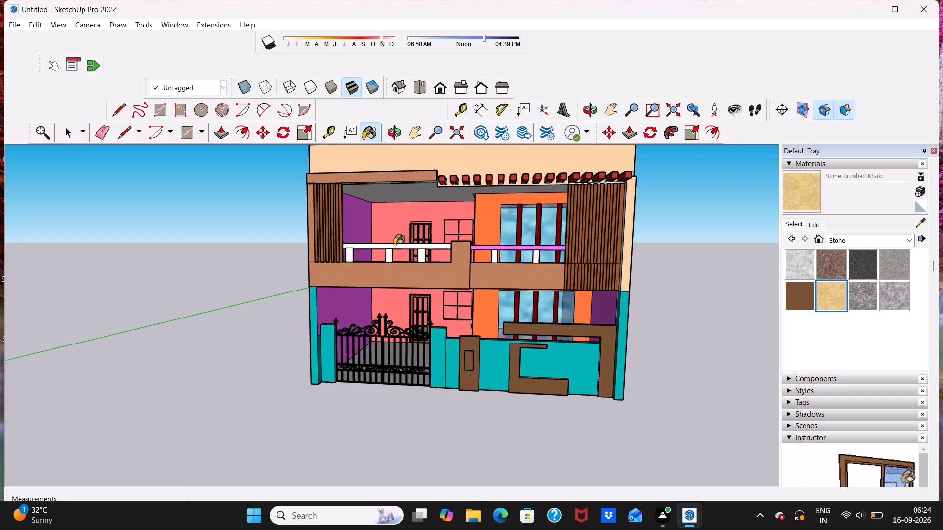
{"action": "scroll", "coordinate": [394, 245], "scroll_direction": "up", "scroll_amount": 2}
{"action": "left_click", "coordinate": [405, 248]}
{"action": "scroll", "coordinate": [411, 243], "scroll_direction": "up", "scroll_amount": 12}
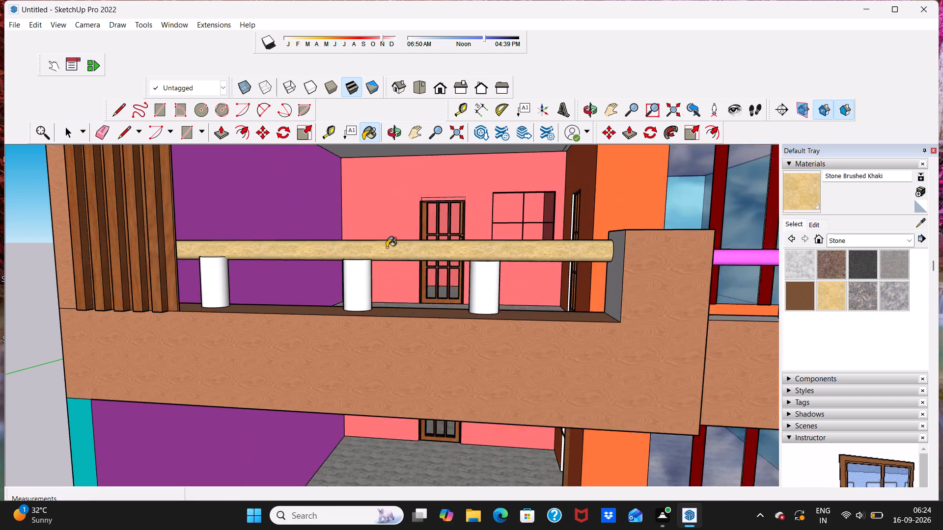
{"action": "scroll", "coordinate": [387, 247], "scroll_direction": "up", "scroll_amount": 2}
{"action": "left_click", "coordinate": [358, 289]}
{"action": "scroll", "coordinate": [508, 279], "scroll_direction": "up", "scroll_amount": 4}
{"action": "left_click", "coordinate": [507, 285]}
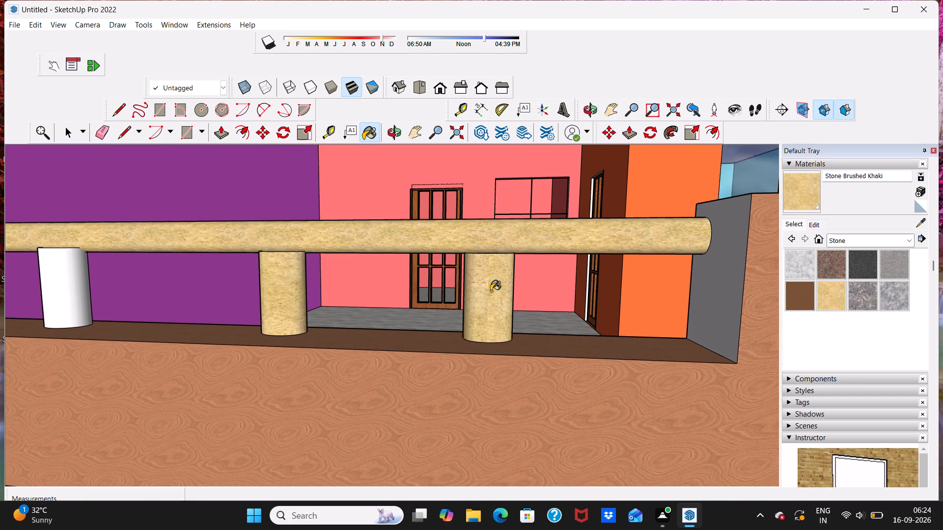
{"action": "middle_click_drag", "start_coordinate": [445, 297], "coordinate": [551, 291]}
{"action": "left_click", "coordinate": [470, 259]}
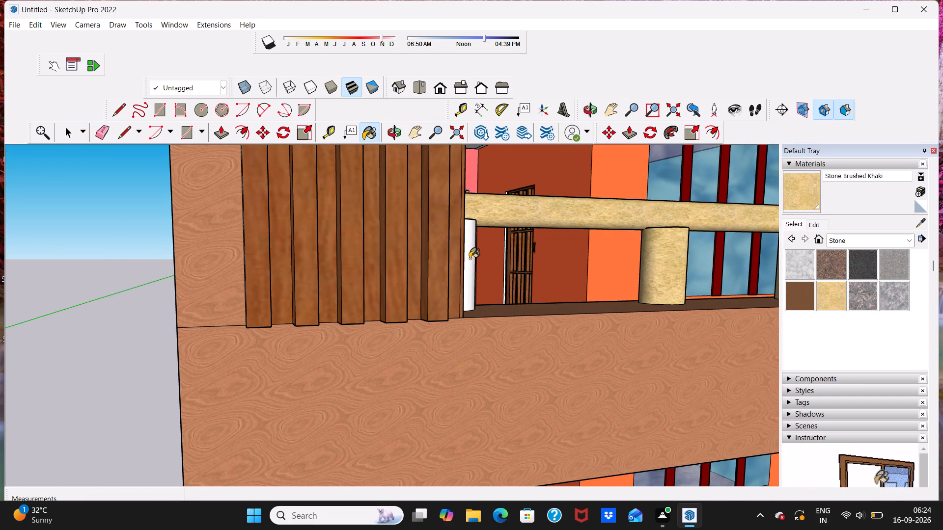
Paint the top faces of the gate-side balcony railing's three posts with Stone Brushed Khaki.
{"action": "middle_click_drag", "start_coordinate": [557, 255], "coordinate": [407, 285]}
{"action": "scroll", "coordinate": [165, 296], "scroll_direction": "up", "scroll_amount": 3}
{"action": "left_click", "coordinate": [32, 383]}
{"action": "scroll", "coordinate": [72, 334], "scroll_direction": "down", "scroll_amount": 3}
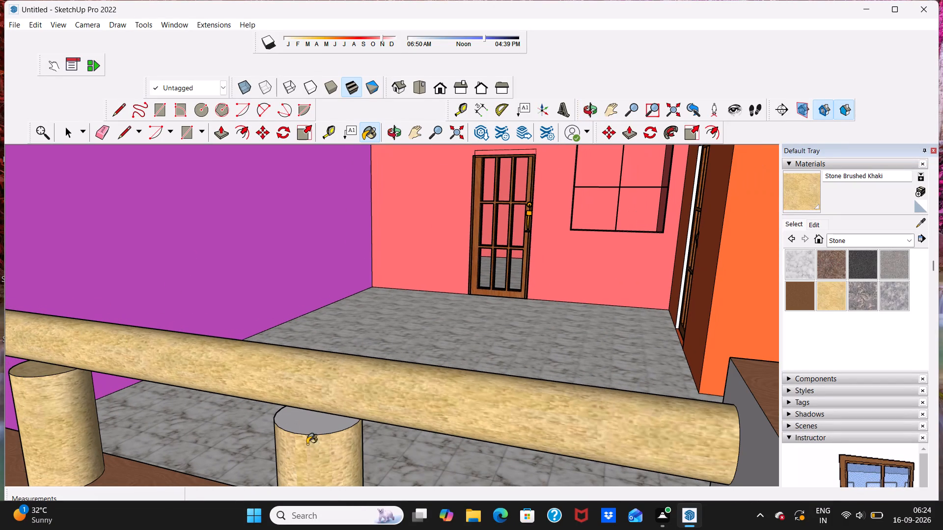
{"action": "left_click", "coordinate": [304, 431]}
{"action": "scroll", "coordinate": [292, 366], "scroll_direction": "down", "scroll_amount": 14}
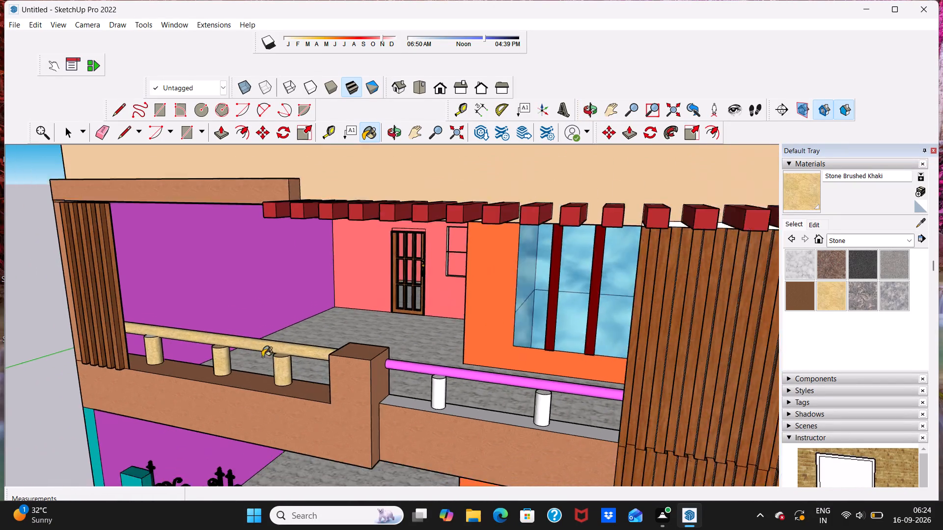
{"action": "scroll", "coordinate": [147, 331], "scroll_direction": "up", "scroll_amount": 6}
{"action": "scroll", "coordinate": [190, 344], "scroll_direction": "up", "scroll_amount": 5}
{"action": "left_click", "coordinate": [171, 344]}
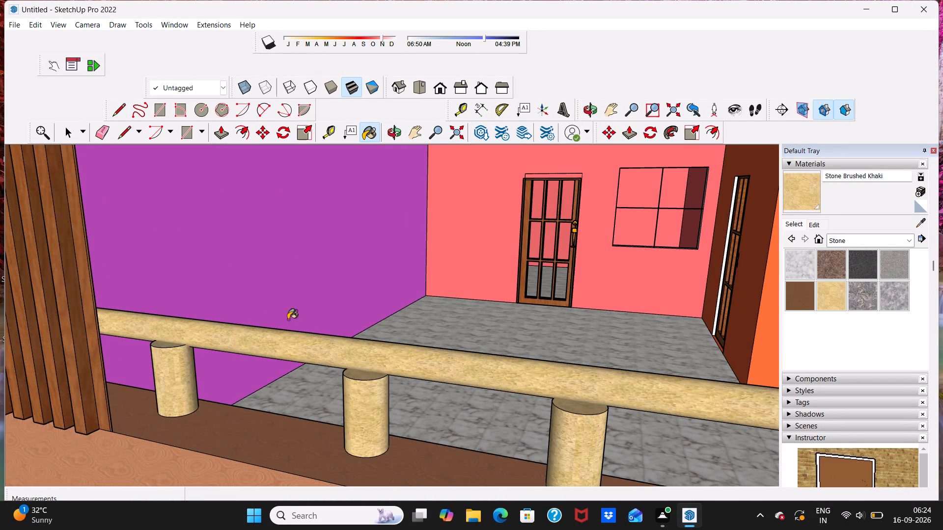
Paint the window-side balcony handrail and its two round posts with Stone Brushed Khaki.
{"action": "scroll", "coordinate": [328, 292], "scroll_direction": "down", "scroll_amount": 12}
{"action": "scroll", "coordinate": [458, 257], "scroll_direction": "up", "scroll_amount": 3}
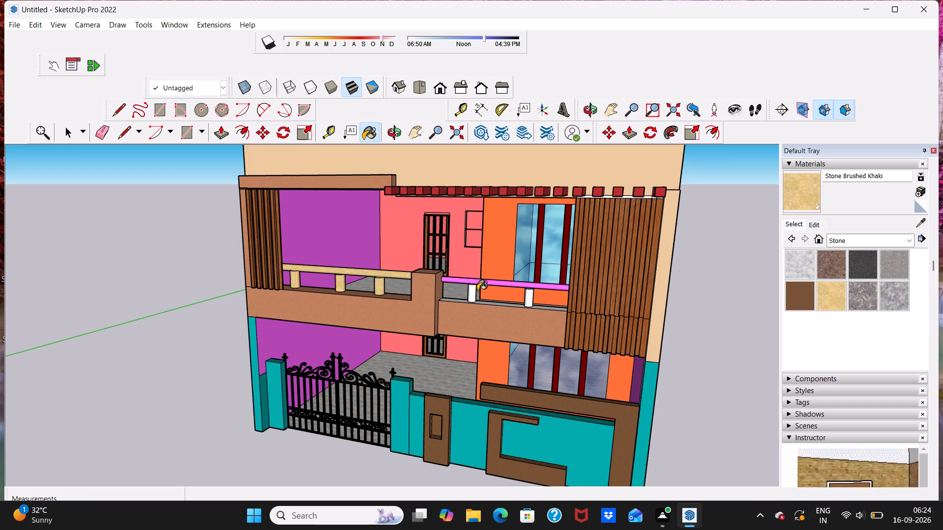
{"action": "left_click", "coordinate": [481, 285]}
{"action": "left_click", "coordinate": [472, 297]}
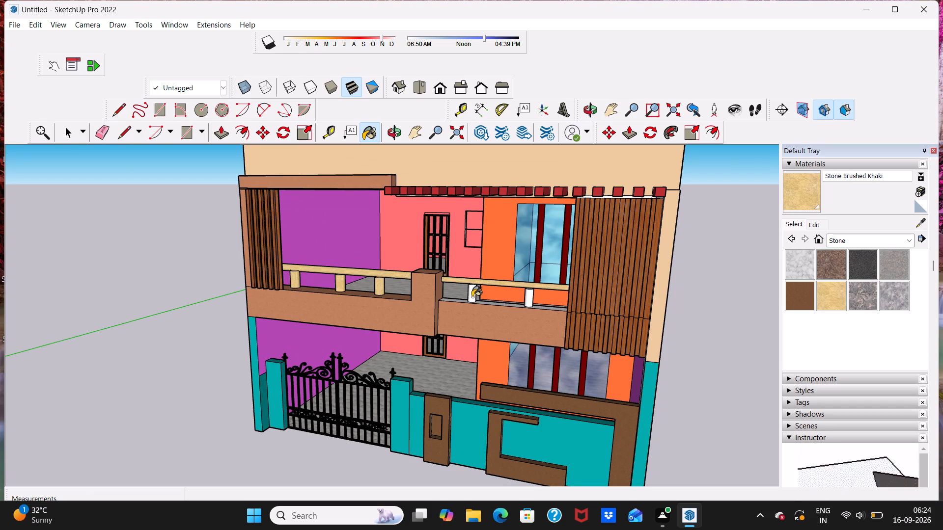
{"action": "left_click", "coordinate": [526, 297]}
Paint the top faces of the window-side balcony railing's two posts with Stone Brushed Khaki.
{"action": "scroll", "coordinate": [524, 298], "scroll_direction": "up", "scroll_amount": 13}
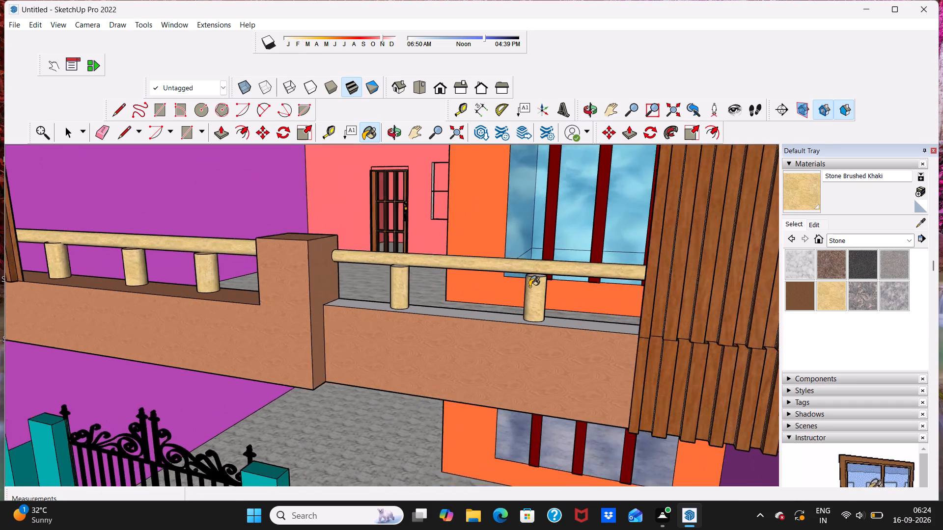
{"action": "left_click", "coordinate": [535, 274]}
{"action": "scroll", "coordinate": [456, 256], "scroll_direction": "up", "scroll_amount": 5}
{"action": "scroll", "coordinate": [337, 259], "scroll_direction": "up", "scroll_amount": 6}
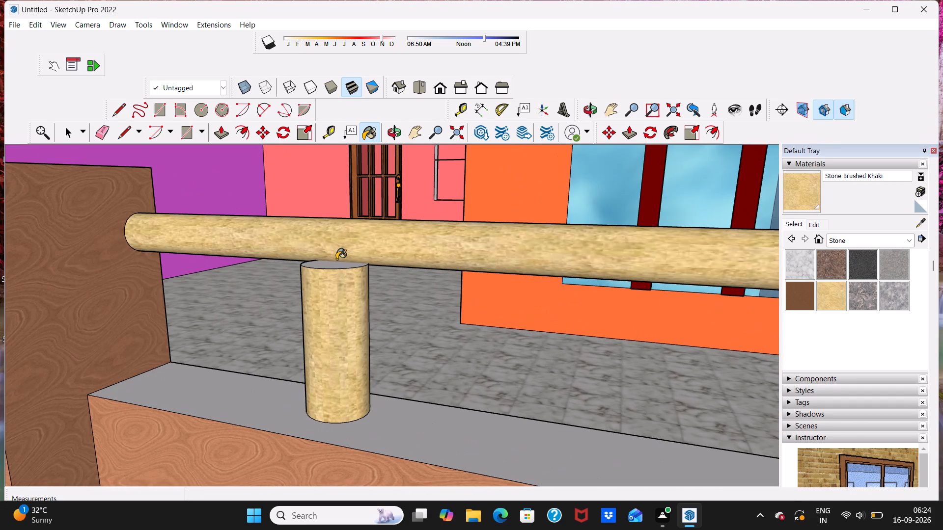
{"action": "left_click", "coordinate": [333, 266]}
{"action": "scroll", "coordinate": [333, 266], "scroll_direction": "up", "scroll_amount": 6}
{"action": "scroll", "coordinate": [333, 266], "scroll_direction": "down", "scroll_amount": 19}
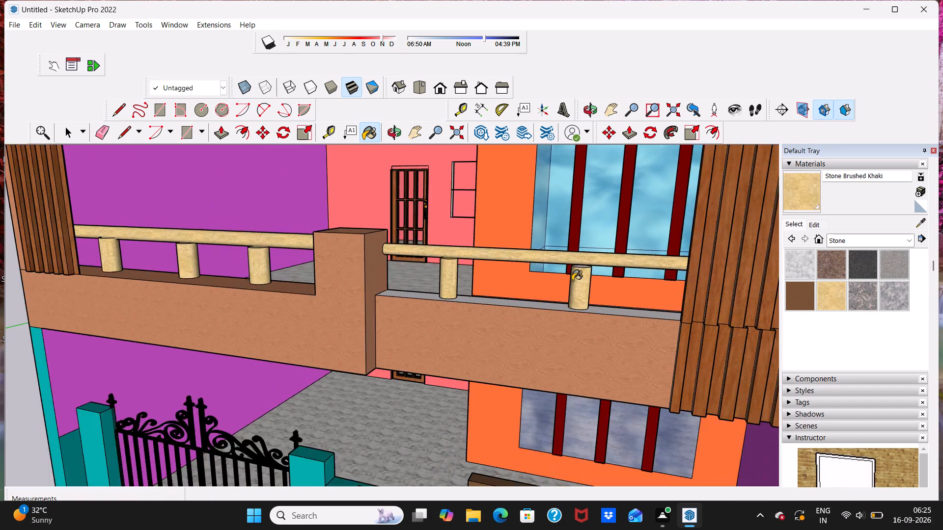
{"action": "scroll", "coordinate": [575, 273], "scroll_direction": "up", "scroll_amount": 12}
{"action": "left_click", "coordinate": [574, 261]}
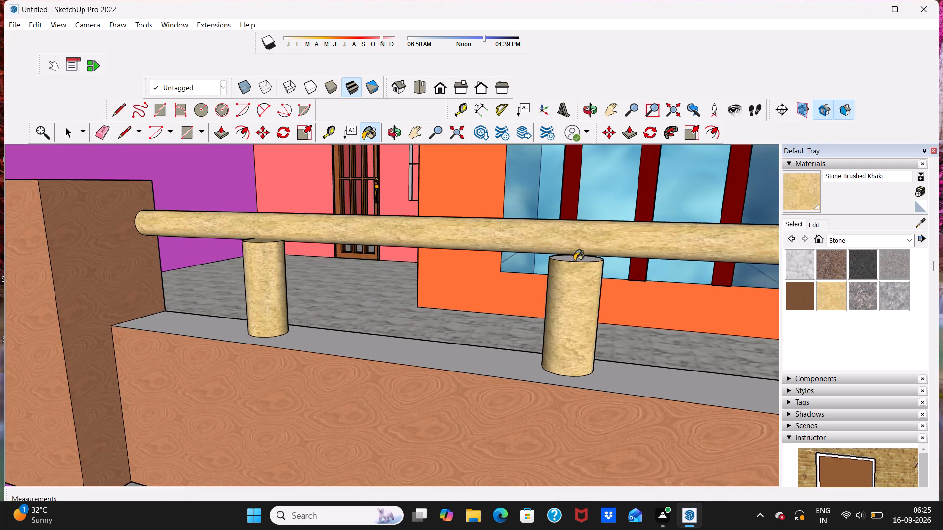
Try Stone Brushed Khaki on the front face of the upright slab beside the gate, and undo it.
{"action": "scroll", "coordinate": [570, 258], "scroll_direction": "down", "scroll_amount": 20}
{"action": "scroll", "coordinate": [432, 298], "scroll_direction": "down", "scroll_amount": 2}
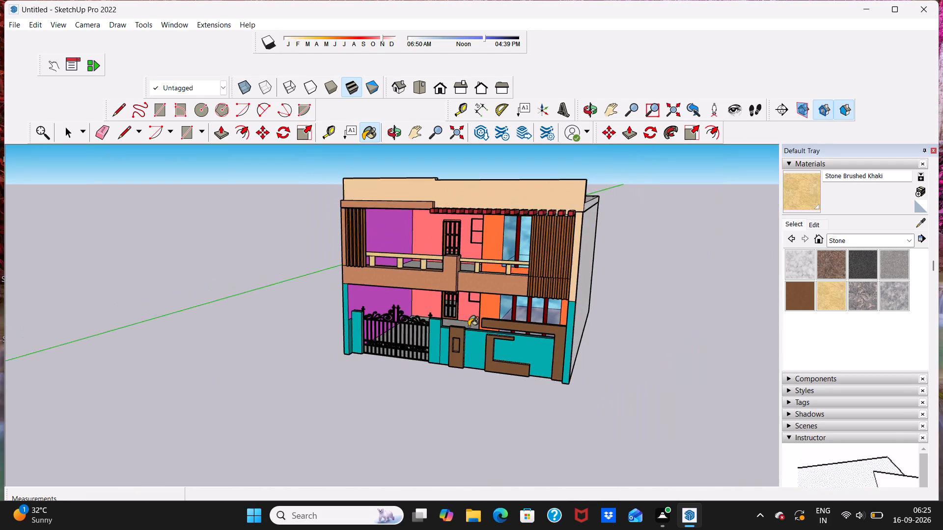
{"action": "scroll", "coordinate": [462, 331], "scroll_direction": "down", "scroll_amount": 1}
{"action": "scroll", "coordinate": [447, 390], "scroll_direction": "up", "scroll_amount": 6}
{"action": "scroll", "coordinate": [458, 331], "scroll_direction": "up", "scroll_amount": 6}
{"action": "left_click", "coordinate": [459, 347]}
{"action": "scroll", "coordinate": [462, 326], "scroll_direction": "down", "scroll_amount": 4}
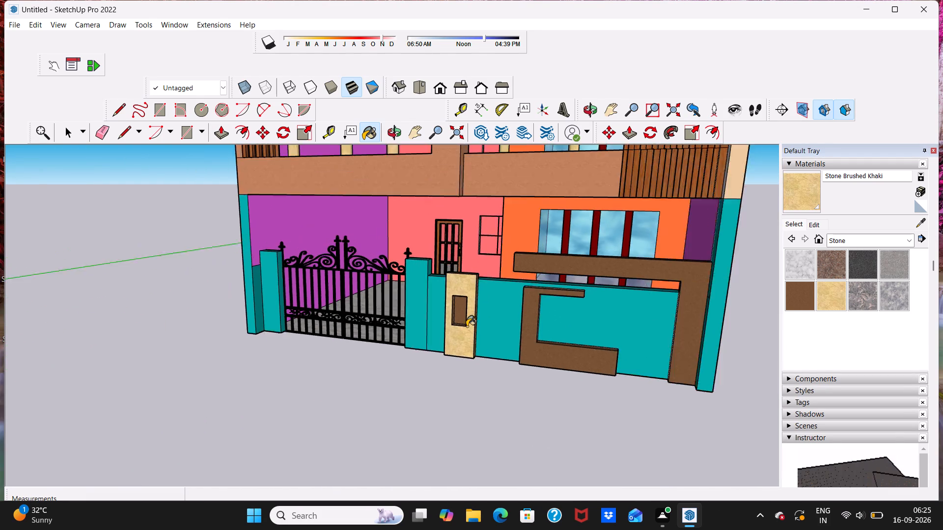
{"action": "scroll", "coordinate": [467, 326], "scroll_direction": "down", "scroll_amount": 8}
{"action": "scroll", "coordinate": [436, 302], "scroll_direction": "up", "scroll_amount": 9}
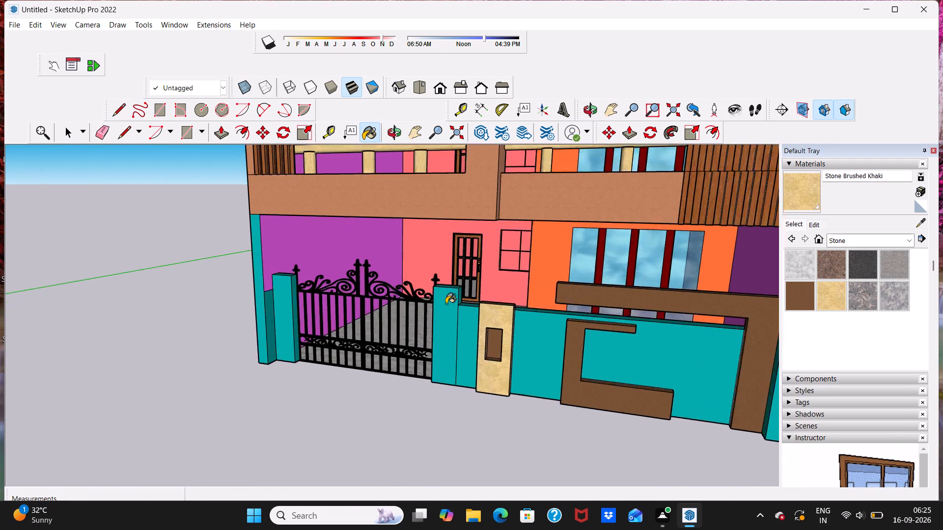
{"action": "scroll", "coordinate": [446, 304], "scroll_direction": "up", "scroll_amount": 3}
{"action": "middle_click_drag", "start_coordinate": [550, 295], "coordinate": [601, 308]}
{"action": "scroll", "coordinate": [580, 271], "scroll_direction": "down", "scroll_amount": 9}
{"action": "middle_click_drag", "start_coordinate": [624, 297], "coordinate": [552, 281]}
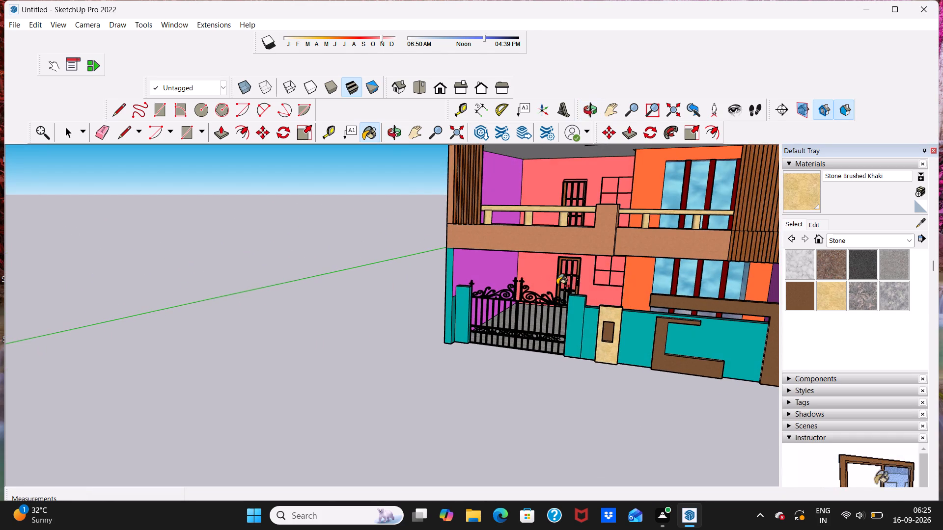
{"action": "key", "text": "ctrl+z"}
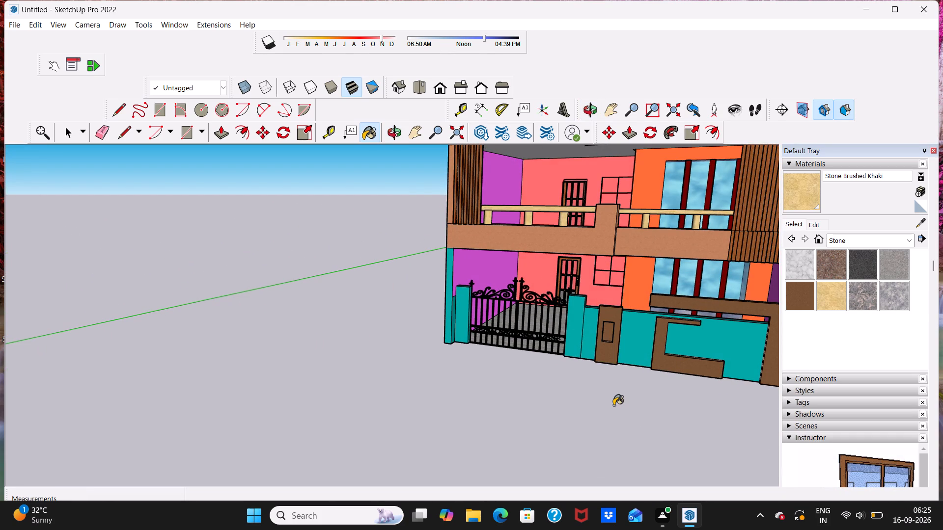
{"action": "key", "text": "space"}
Switch the material collection from Stone to Colors.
{"action": "scroll", "coordinate": [667, 399], "scroll_direction": "down", "scroll_amount": 6}
{"action": "scroll", "coordinate": [789, 407], "scroll_direction": "down", "scroll_amount": 1}
{"action": "scroll", "coordinate": [663, 394], "scroll_direction": "up", "scroll_amount": 4}
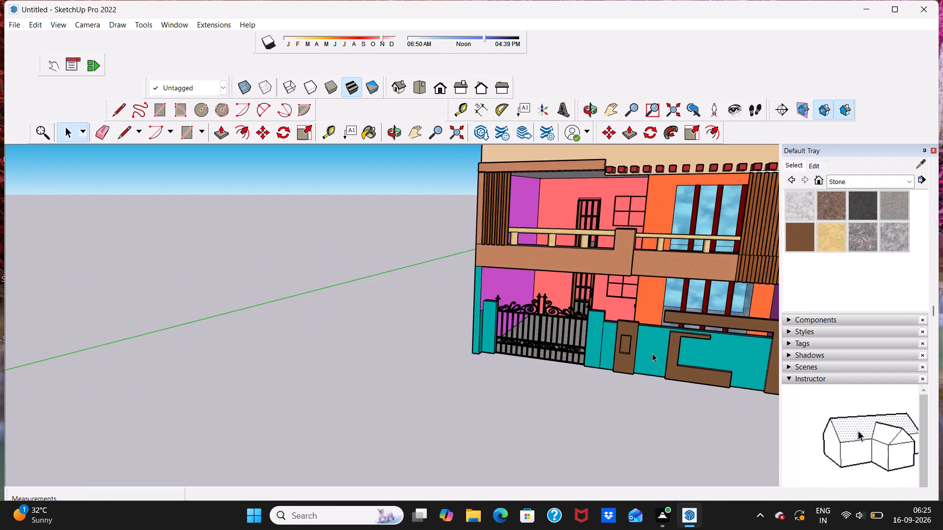
{"action": "scroll", "coordinate": [648, 349], "scroll_direction": "down", "scroll_amount": 6}
{"action": "scroll", "coordinate": [840, 424], "scroll_direction": "up", "scroll_amount": 1}
{"action": "scroll", "coordinate": [871, 351], "scroll_direction": "up", "scroll_amount": 1}
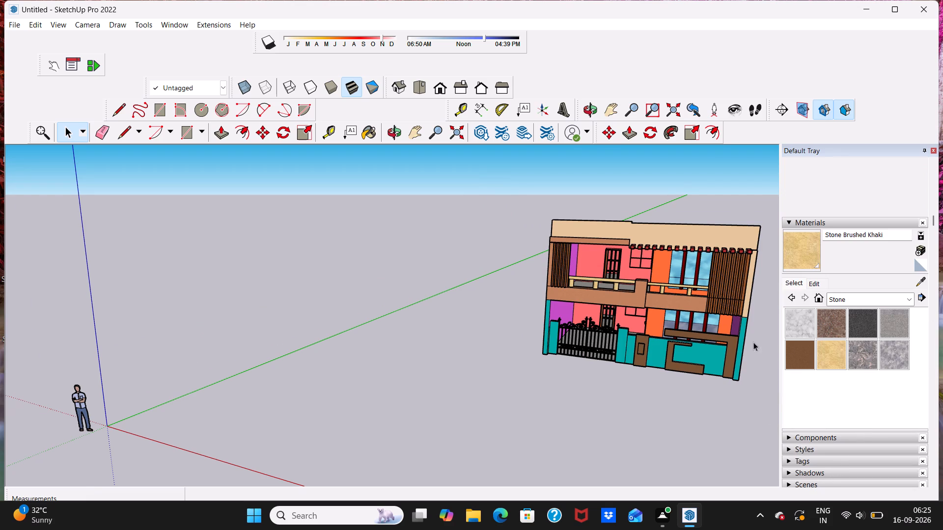
{"action": "scroll", "coordinate": [753, 342], "scroll_direction": "up", "scroll_amount": 2}
{"action": "left_click", "coordinate": [904, 301]}
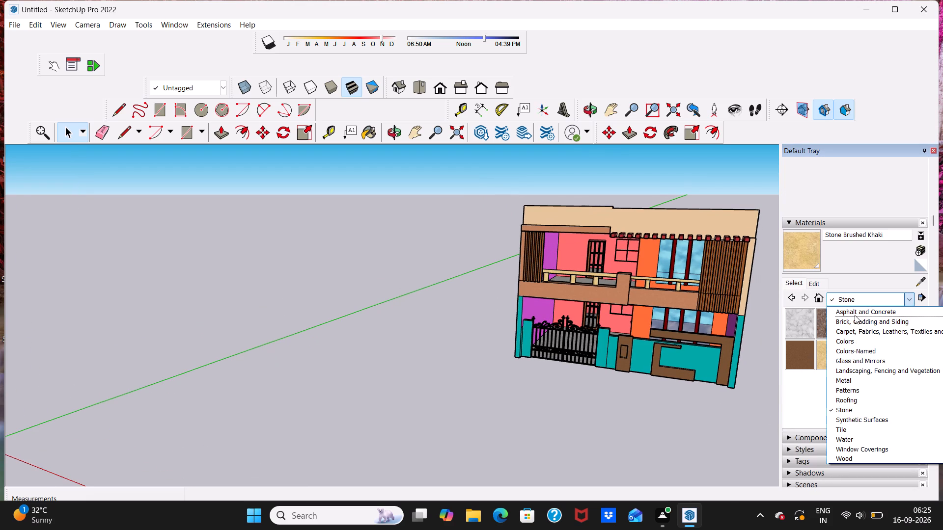
{"action": "scroll", "coordinate": [884, 346], "scroll_direction": "down", "scroll_amount": 6}
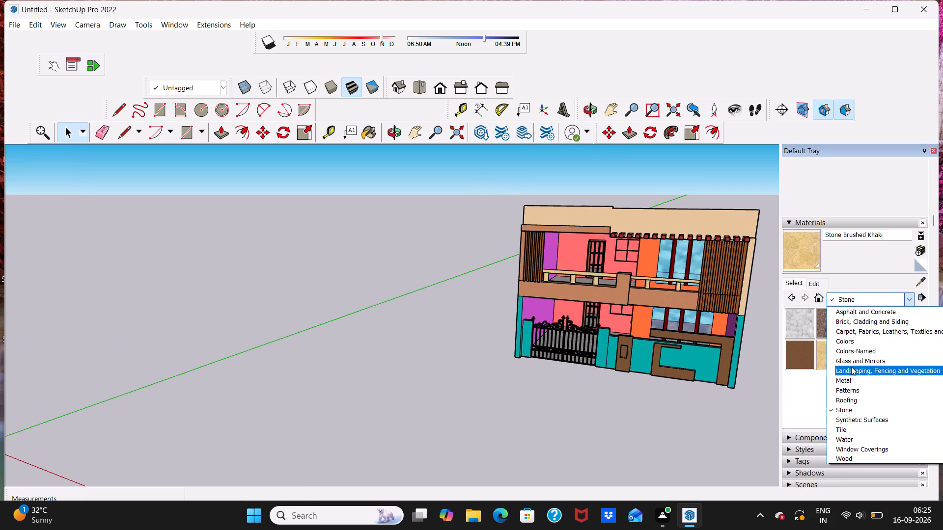
{"action": "left_click", "coordinate": [846, 337]}
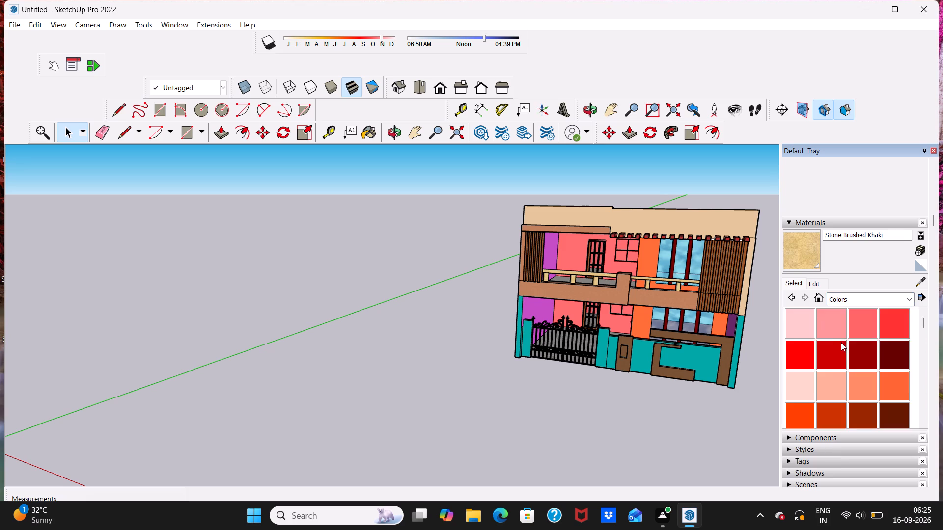
Look through the Colors collection and pick the grey Color M05 as the paint material.
{"action": "scroll", "coordinate": [843, 346], "scroll_direction": "up", "scroll_amount": 6}
{"action": "scroll", "coordinate": [842, 336], "scroll_direction": "down", "scroll_amount": 14}
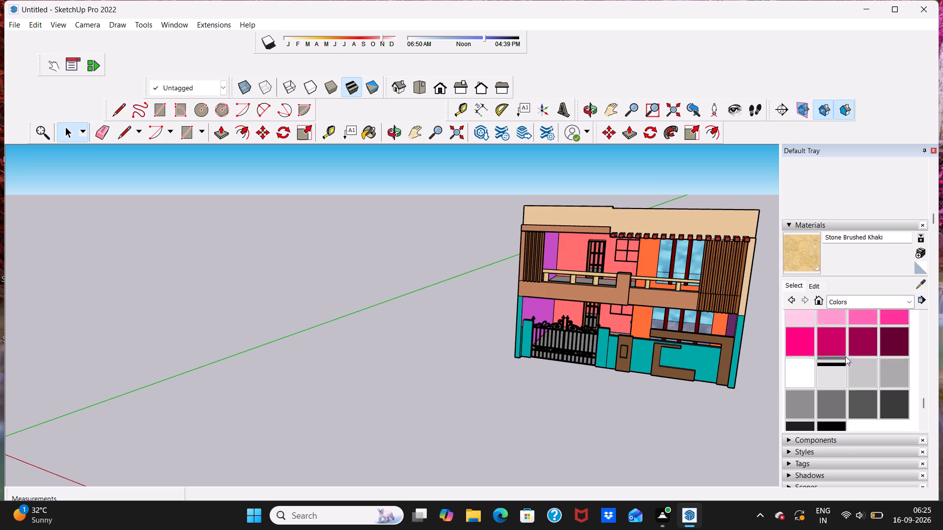
{"action": "scroll", "coordinate": [845, 356], "scroll_direction": "up", "scroll_amount": 16}
{"action": "scroll", "coordinate": [853, 306], "scroll_direction": "down", "scroll_amount": 5}
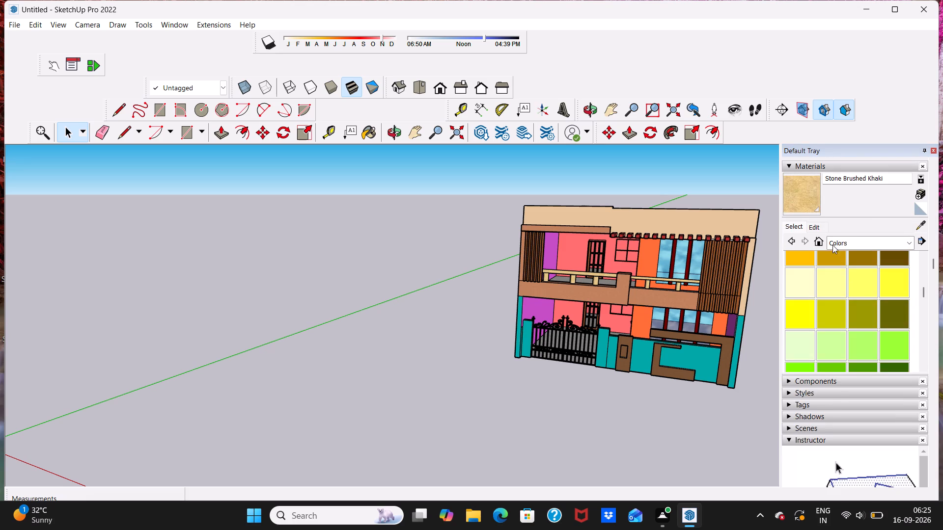
{"action": "scroll", "coordinate": [832, 245], "scroll_direction": "down", "scroll_amount": 2}
{"action": "scroll", "coordinate": [835, 288], "scroll_direction": "up", "scroll_amount": 3}
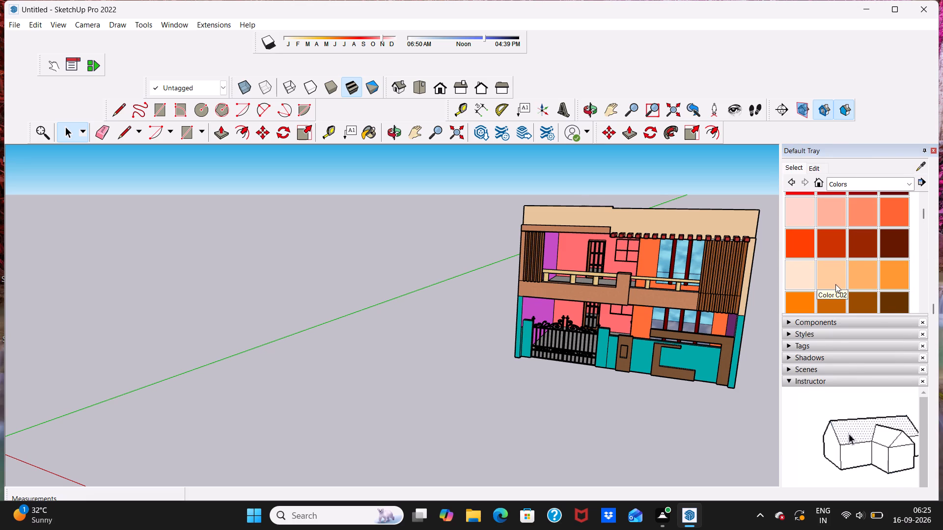
{"action": "scroll", "coordinate": [835, 284], "scroll_direction": "up", "scroll_amount": 3}
{"action": "scroll", "coordinate": [835, 284], "scroll_direction": "down", "scroll_amount": 6}
{"action": "scroll", "coordinate": [838, 304], "scroll_direction": "up", "scroll_amount": 4}
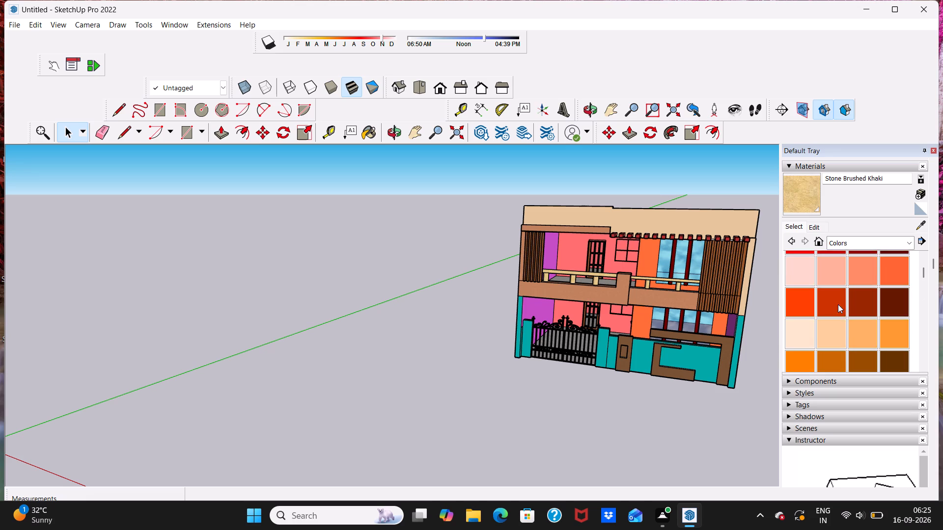
{"action": "scroll", "coordinate": [855, 334], "scroll_direction": "up", "scroll_amount": 4}
{"action": "scroll", "coordinate": [851, 336], "scroll_direction": "down", "scroll_amount": 8}
{"action": "scroll", "coordinate": [853, 345], "scroll_direction": "up", "scroll_amount": 14}
{"action": "scroll", "coordinate": [854, 346], "scroll_direction": "down", "scroll_amount": 6}
{"action": "scroll", "coordinate": [817, 304], "scroll_direction": "down", "scroll_amount": 2}
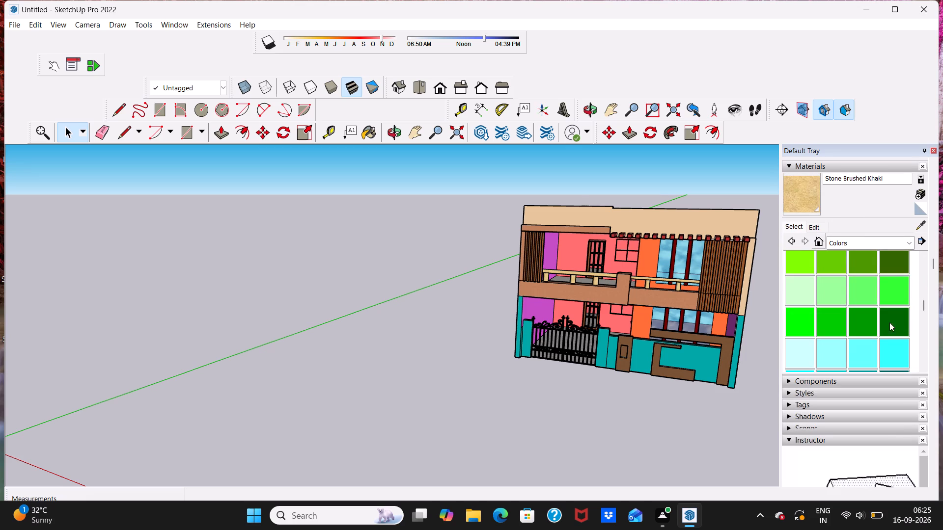
{"action": "triple_click", "coordinate": [926, 366]}
{"action": "left_click", "coordinate": [927, 366]}
{"action": "left_click", "coordinate": [927, 366]}
{"action": "left_click_drag", "start_coordinate": [925, 359], "coordinate": [926, 366]}
{"action": "left_click", "coordinate": [925, 366]}
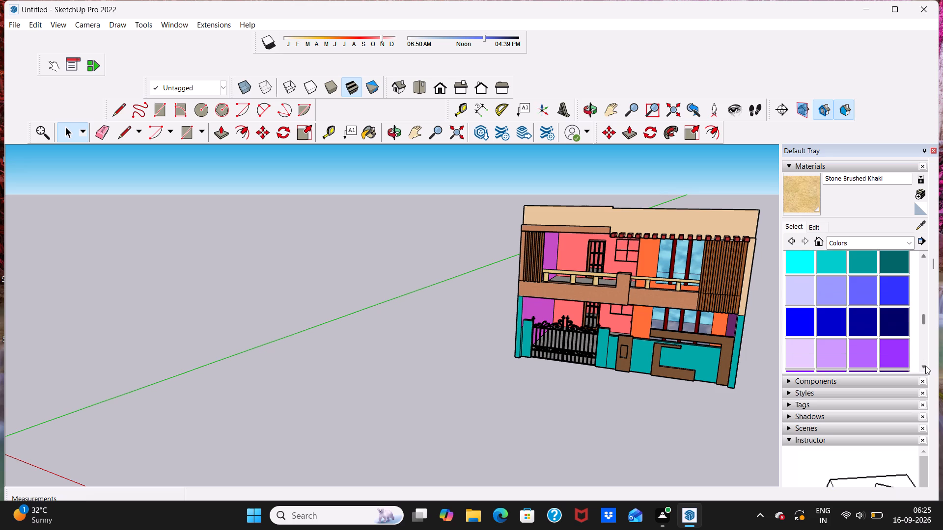
{"action": "triple_click", "coordinate": [924, 362]}
{"action": "triple_click", "coordinate": [922, 359]}
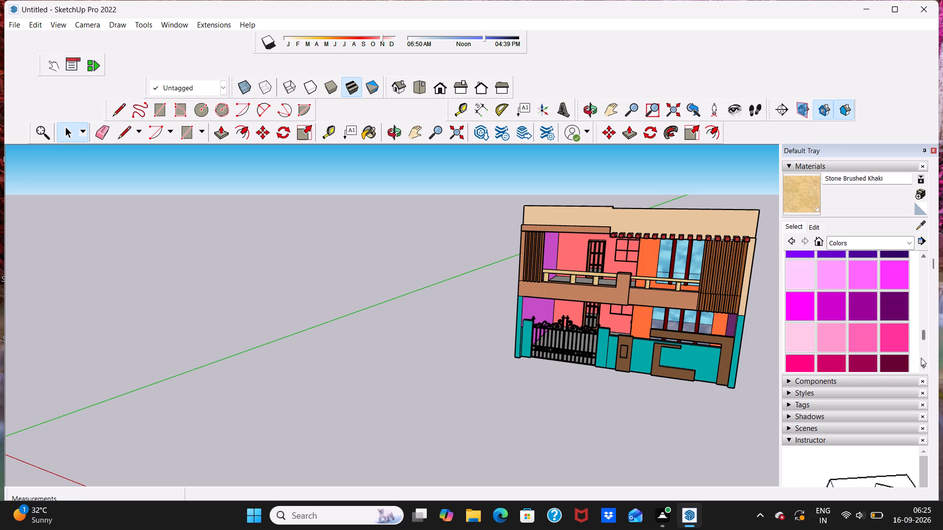
{"action": "double_click", "coordinate": [921, 358]}
{"action": "left_click", "coordinate": [917, 360]}
{"action": "left_click", "coordinate": [916, 356]}
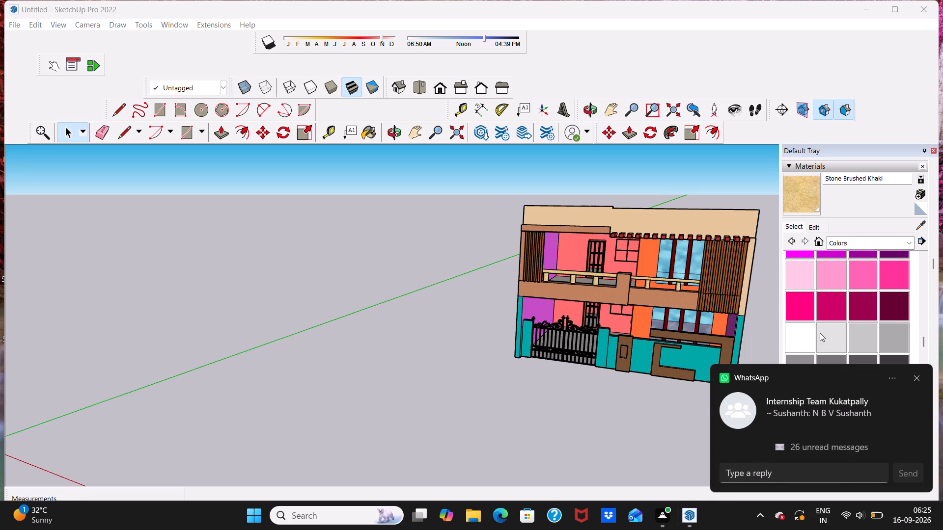
{"action": "scroll", "coordinate": [846, 344], "scroll_direction": "up", "scroll_amount": 5}
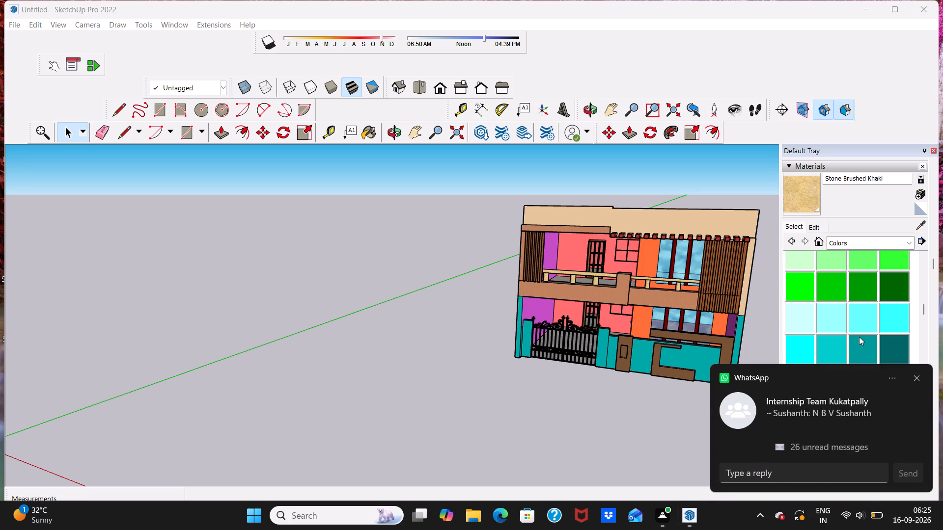
{"action": "left_click", "coordinate": [920, 359]}
{"action": "scroll", "coordinate": [913, 317], "scroll_direction": "up", "scroll_amount": 3}
{"action": "scroll", "coordinate": [905, 307], "scroll_direction": "down", "scroll_amount": 1}
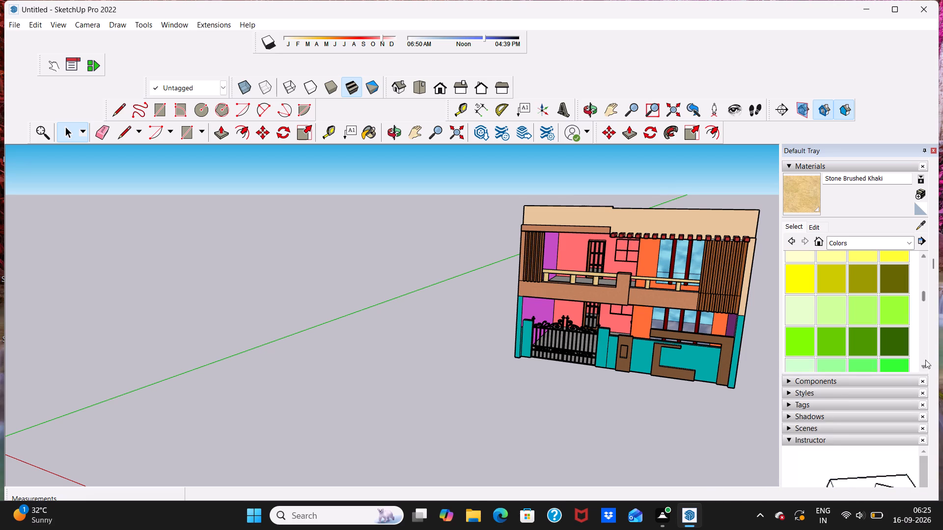
{"action": "triple_click", "coordinate": [921, 367]}
{"action": "triple_click", "coordinate": [921, 367]}
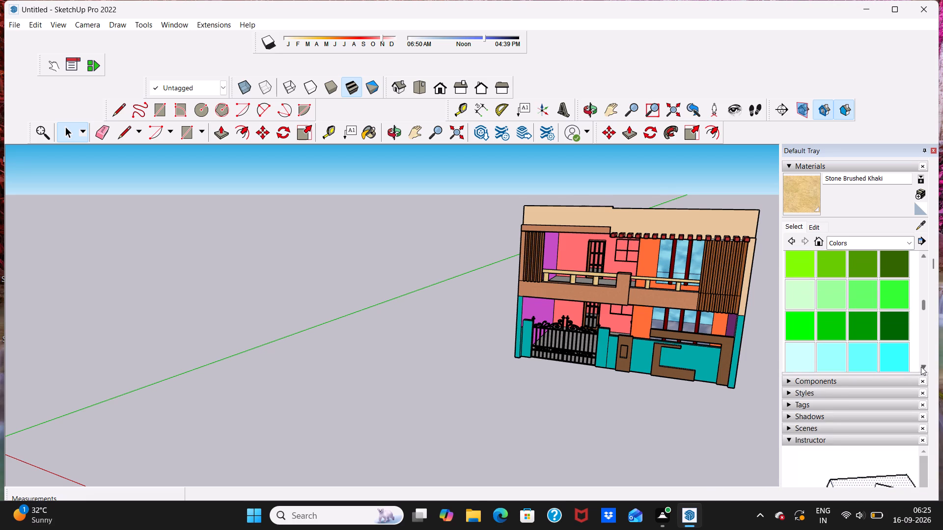
{"action": "double_click", "coordinate": [921, 367]}
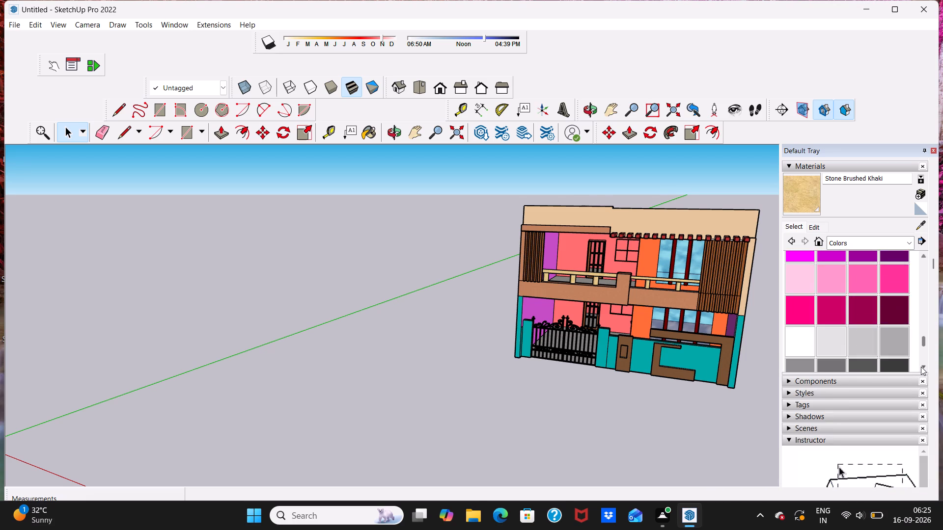
{"action": "scroll", "coordinate": [885, 326], "scroll_direction": "up", "scroll_amount": 1}
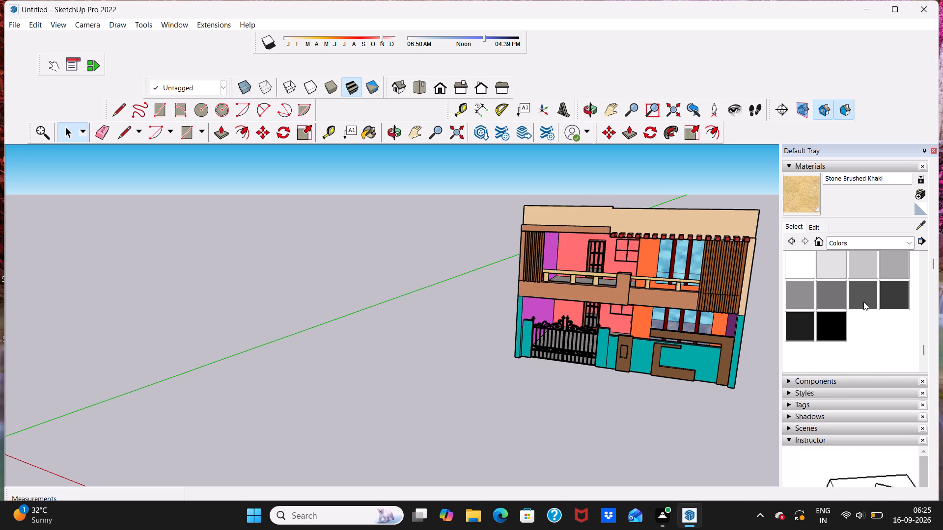
{"action": "left_click", "coordinate": [833, 291]}
Paint the front face of the upright slab beside the gate and the back face of its recess with Color M05.
{"action": "scroll", "coordinate": [696, 346], "scroll_direction": "up", "scroll_amount": 6}
{"action": "scroll", "coordinate": [536, 366], "scroll_direction": "up", "scroll_amount": 4}
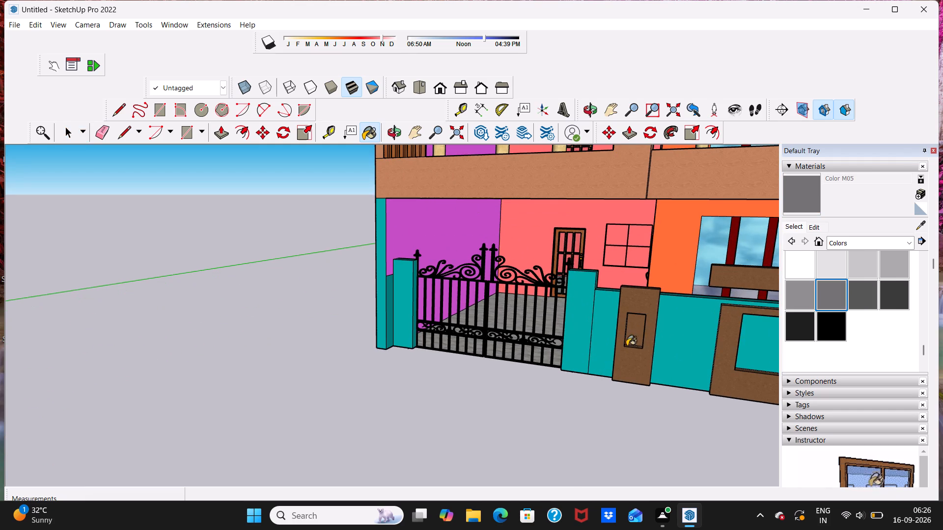
{"action": "left_click", "coordinate": [633, 362]}
{"action": "scroll", "coordinate": [627, 357], "scroll_direction": "up", "scroll_amount": 5}
{"action": "scroll", "coordinate": [630, 314], "scroll_direction": "up", "scroll_amount": 5}
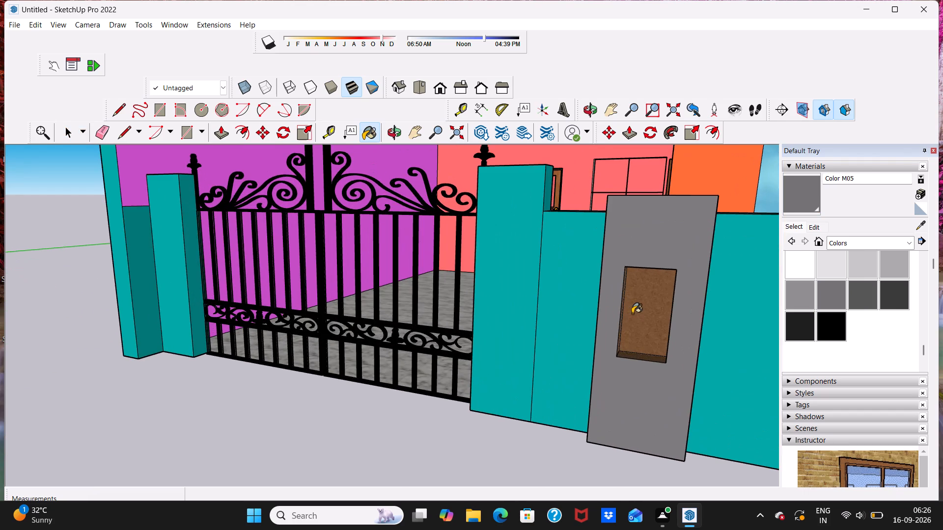
{"action": "left_click", "coordinate": [632, 314]}
Paint the front faces of the C-shaped element and the L-shaped frame on the compound wall with Color M05.
{"action": "scroll", "coordinate": [633, 314], "scroll_direction": "down", "scroll_amount": 18}
{"action": "scroll", "coordinate": [651, 358], "scroll_direction": "up", "scroll_amount": 1}
{"action": "scroll", "coordinate": [654, 351], "scroll_direction": "down", "scroll_amount": 4}
{"action": "scroll", "coordinate": [693, 321], "scroll_direction": "up", "scroll_amount": 3}
{"action": "left_click_drag", "start_coordinate": [693, 324], "coordinate": [695, 329]}
{"action": "scroll", "coordinate": [707, 342], "scroll_direction": "down", "scroll_amount": 5}
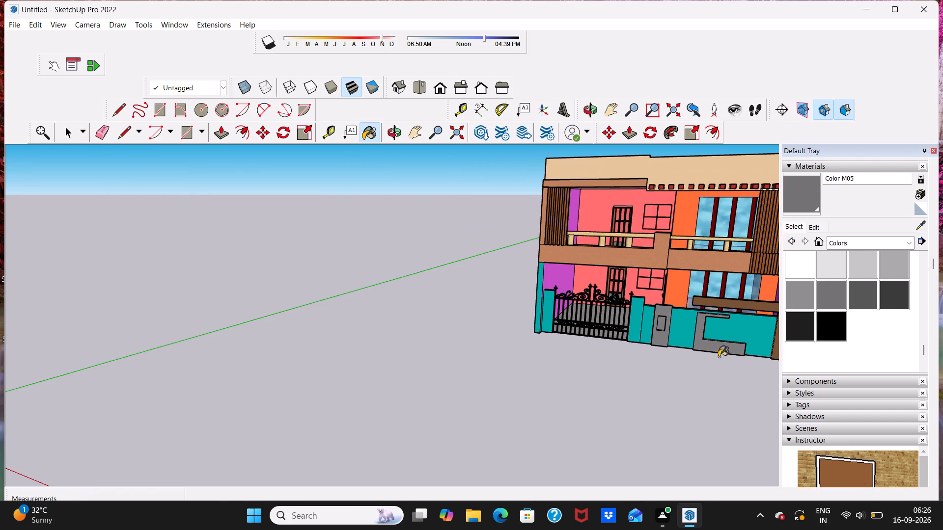
{"action": "left_click", "coordinate": [708, 303]}
Paint the upright slab's side face that points away from the gate with Color M05.
{"action": "scroll", "coordinate": [673, 327], "scroll_direction": "down", "scroll_amount": 5}
{"action": "middle_click_drag", "start_coordinate": [665, 339], "coordinate": [737, 335]}
{"action": "scroll", "coordinate": [687, 268], "scroll_direction": "up", "scroll_amount": 4}
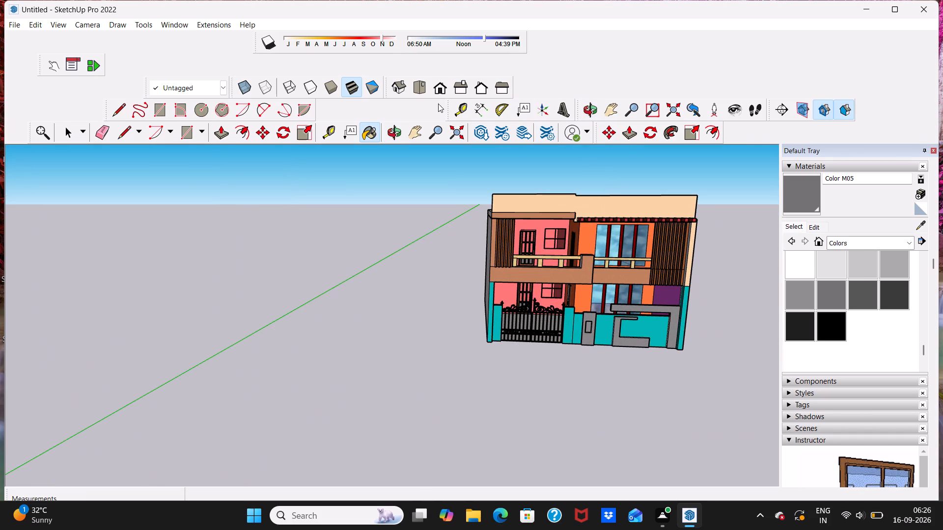
{"action": "left_click", "coordinate": [438, 89]}
{"action": "scroll", "coordinate": [443, 370], "scroll_direction": "up", "scroll_amount": 6}
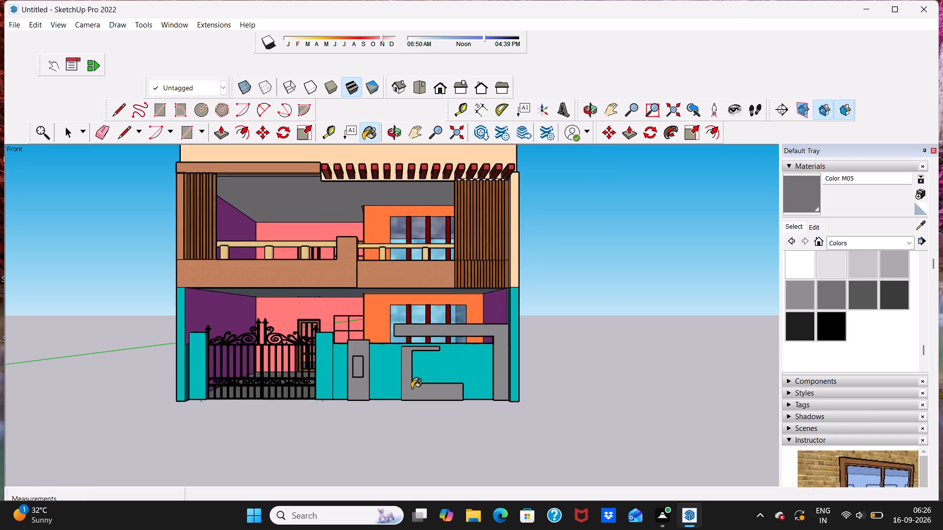
{"action": "scroll", "coordinate": [400, 390], "scroll_direction": "up", "scroll_amount": 5}
{"action": "scroll", "coordinate": [309, 371], "scroll_direction": "up", "scroll_amount": 5}
{"action": "scroll", "coordinate": [399, 360], "scroll_direction": "up", "scroll_amount": 6}
{"action": "middle_click_drag", "start_coordinate": [321, 365], "coordinate": [225, 385]}
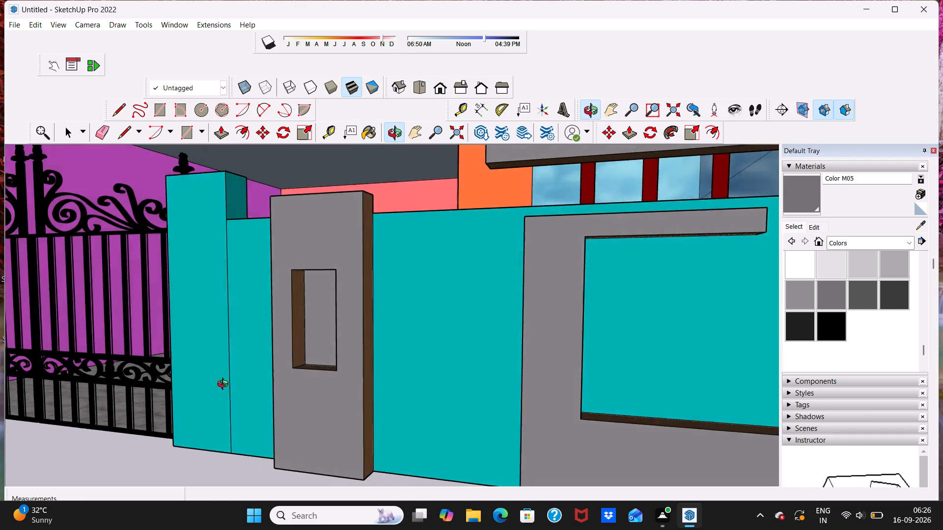
{"action": "middle_click_drag", "start_coordinate": [225, 385], "coordinate": [208, 392]}
{"action": "scroll", "coordinate": [249, 383], "scroll_direction": "up", "scroll_amount": 4}
{"action": "left_click", "coordinate": [410, 357]}
Paint the four inner edge faces of the upright slab's recess with Color M05.
{"action": "scroll", "coordinate": [357, 318], "scroll_direction": "up", "scroll_amount": 3}
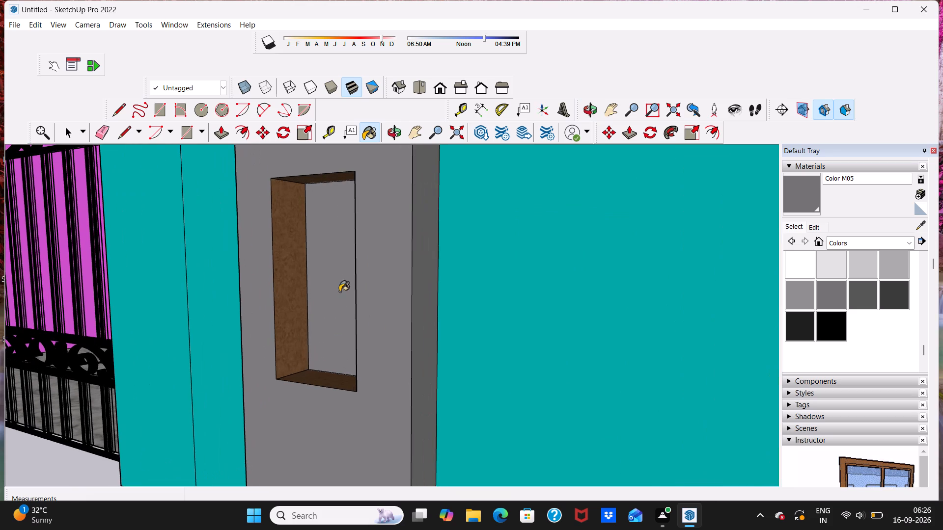
{"action": "left_click", "coordinate": [271, 281]}
{"action": "left_click", "coordinate": [285, 295]}
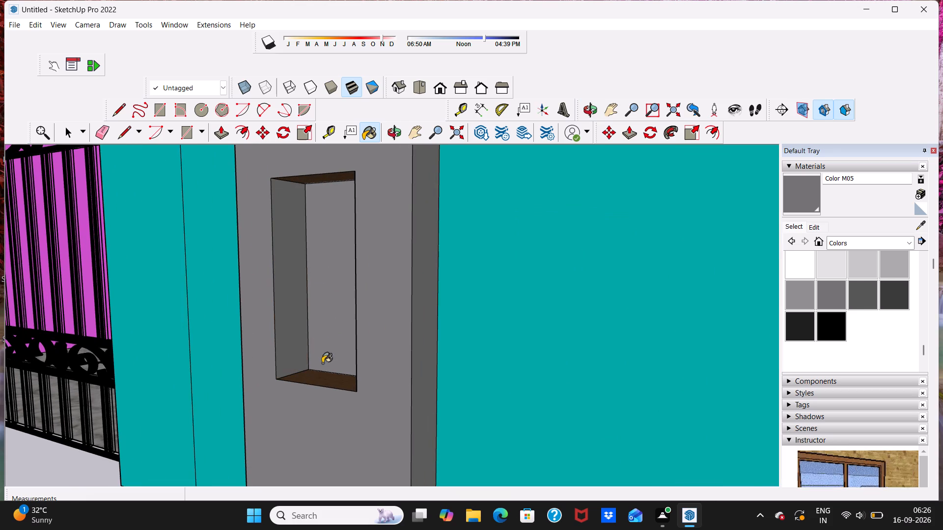
{"action": "left_click", "coordinate": [320, 378]}
{"action": "middle_click_drag", "start_coordinate": [327, 349], "coordinate": [444, 224]}
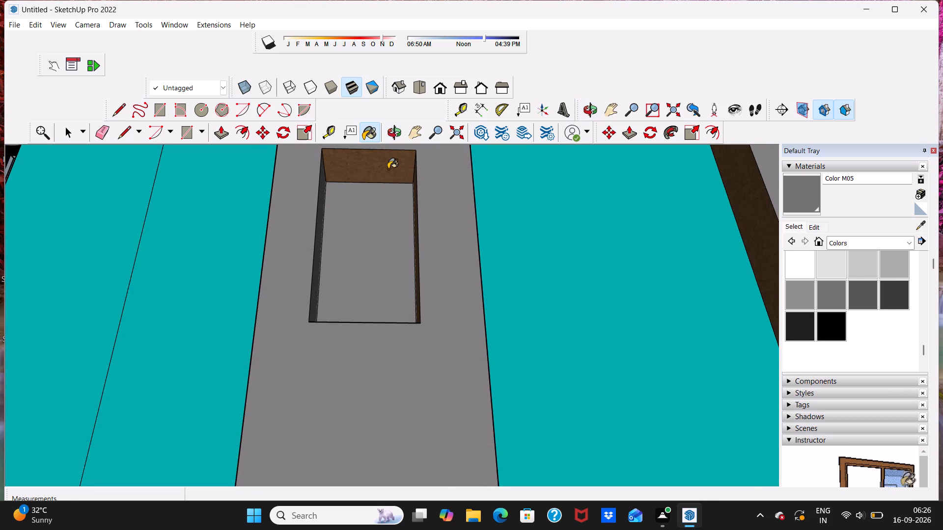
{"action": "left_click", "coordinate": [388, 169]}
{"action": "middle_click_drag", "start_coordinate": [400, 237], "coordinate": [454, 268]}
{"action": "left_click", "coordinate": [435, 267]}
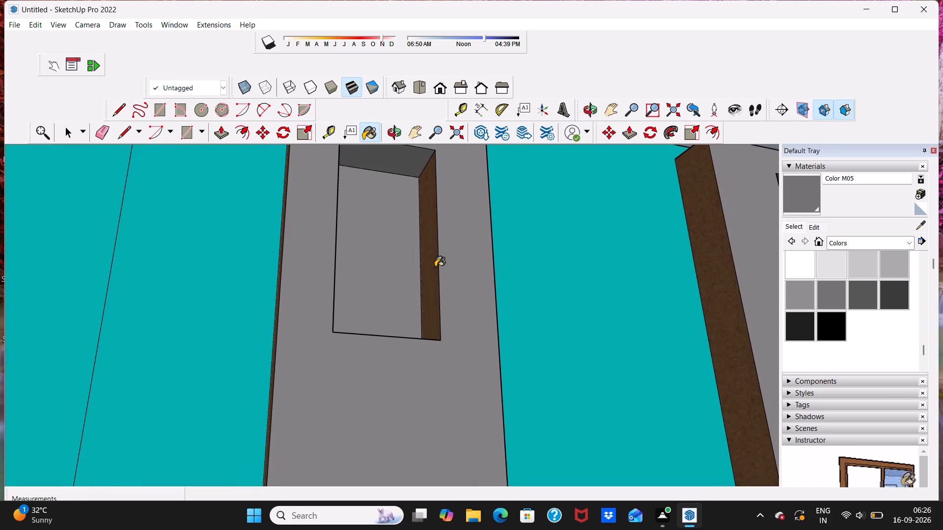
Paint the gate-side faces of the upright slab, the C-shaped element and the L-shaped frame's beam with Color M05.
{"action": "middle_click_drag", "start_coordinate": [266, 322], "coordinate": [389, 350]}
{"action": "left_click", "coordinate": [331, 322]}
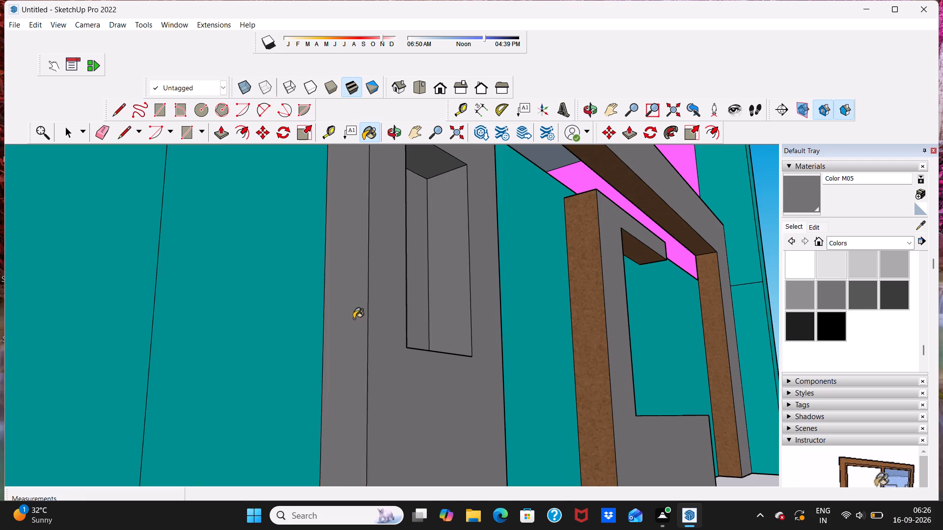
{"action": "scroll", "coordinate": [383, 301], "scroll_direction": "down", "scroll_amount": 12}
{"action": "middle_click_drag", "start_coordinate": [426, 286], "coordinate": [326, 317]}
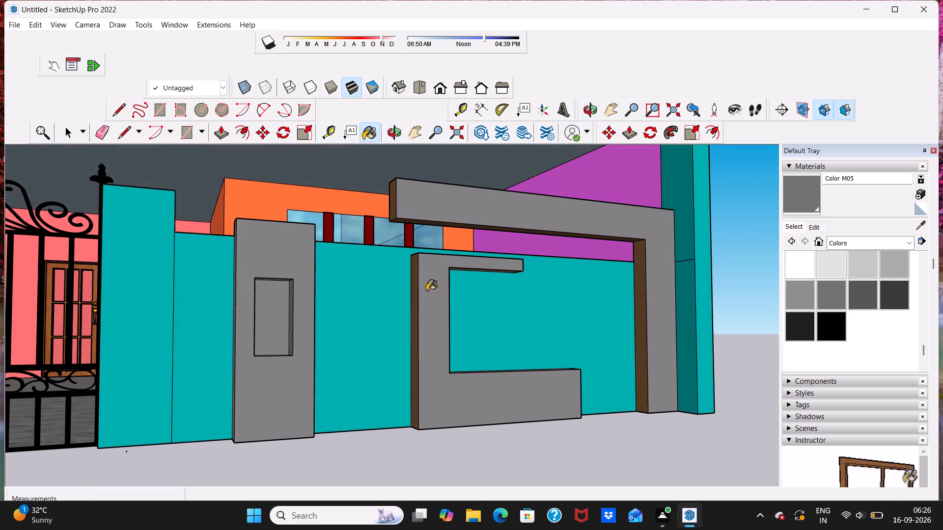
{"action": "left_click", "coordinate": [415, 296]}
{"action": "left_click", "coordinate": [391, 198]}
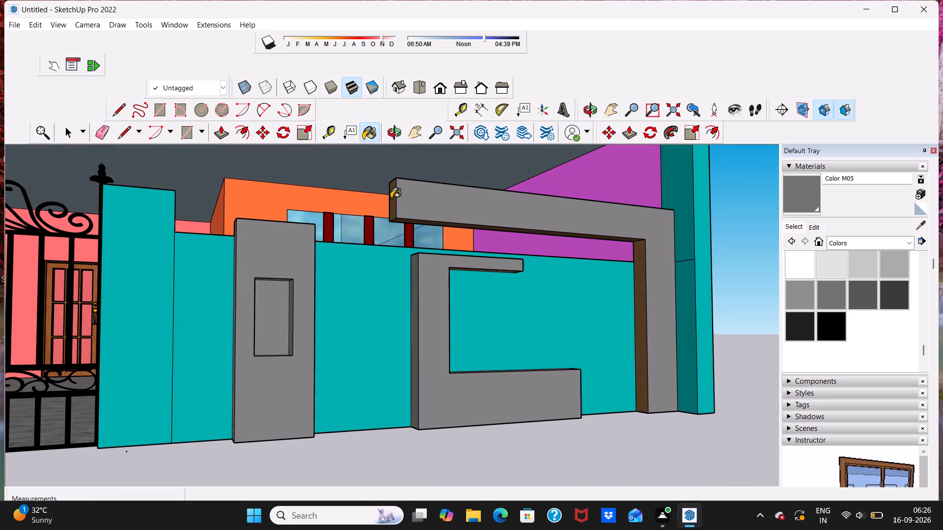
Paint the underside of the L-shaped frame's beam and the inner face of its post with Color M05.
{"action": "scroll", "coordinate": [430, 222], "scroll_direction": "up", "scroll_amount": 9}
{"action": "scroll", "coordinate": [465, 213], "scroll_direction": "down", "scroll_amount": 4}
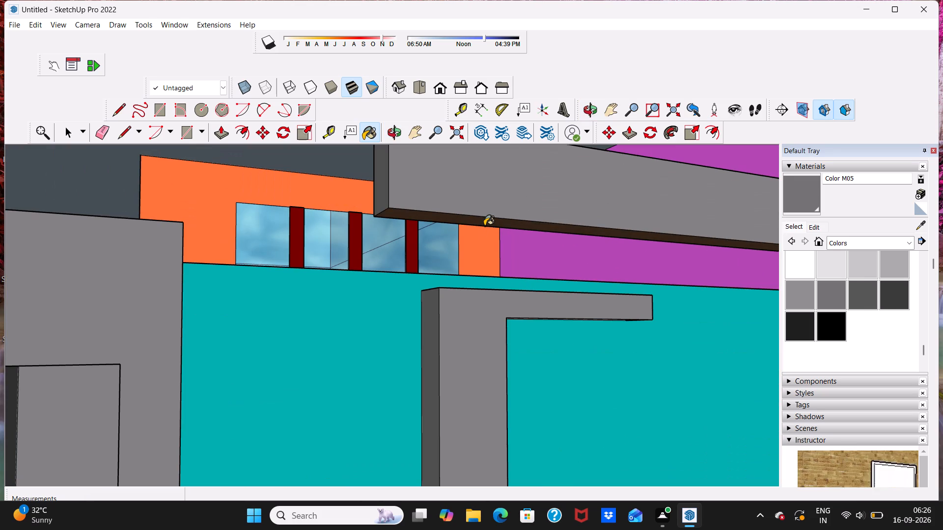
{"action": "left_click", "coordinate": [484, 224]}
{"action": "scroll", "coordinate": [484, 227], "scroll_direction": "down", "scroll_amount": 11}
{"action": "scroll", "coordinate": [644, 280], "scroll_direction": "up", "scroll_amount": 4}
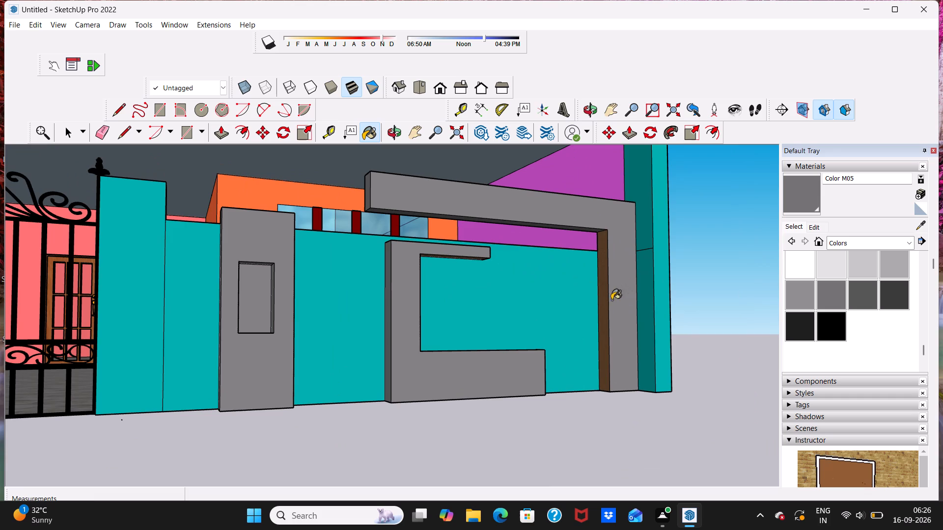
{"action": "left_click", "coordinate": [601, 308]}
Paint the C-shaped element's inner upright face and its lower arm's top and end faces with Color M05.
{"action": "middle_click_drag", "start_coordinate": [545, 326], "coordinate": [388, 345]}
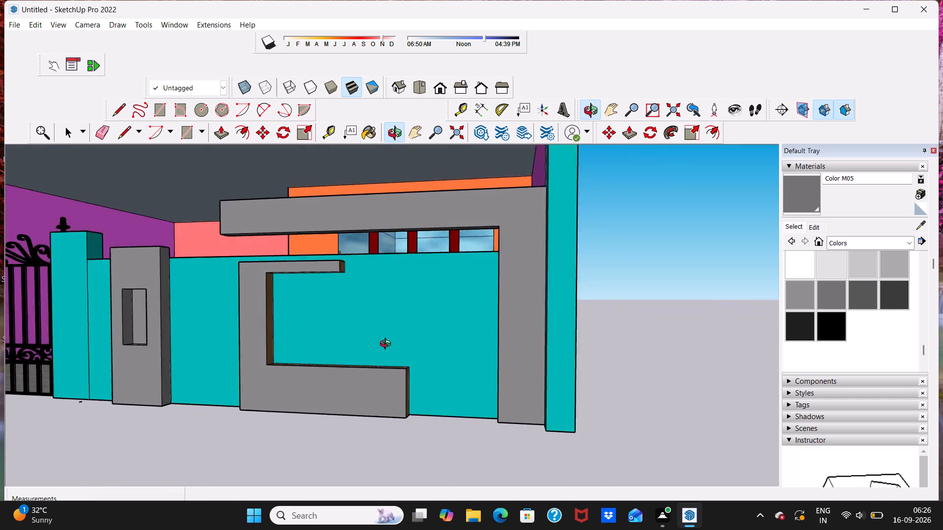
{"action": "middle_click_drag", "start_coordinate": [388, 345], "coordinate": [384, 346]}
{"action": "scroll", "coordinate": [223, 326], "scroll_direction": "up", "scroll_amount": 3}
{"action": "left_click", "coordinate": [256, 324]}
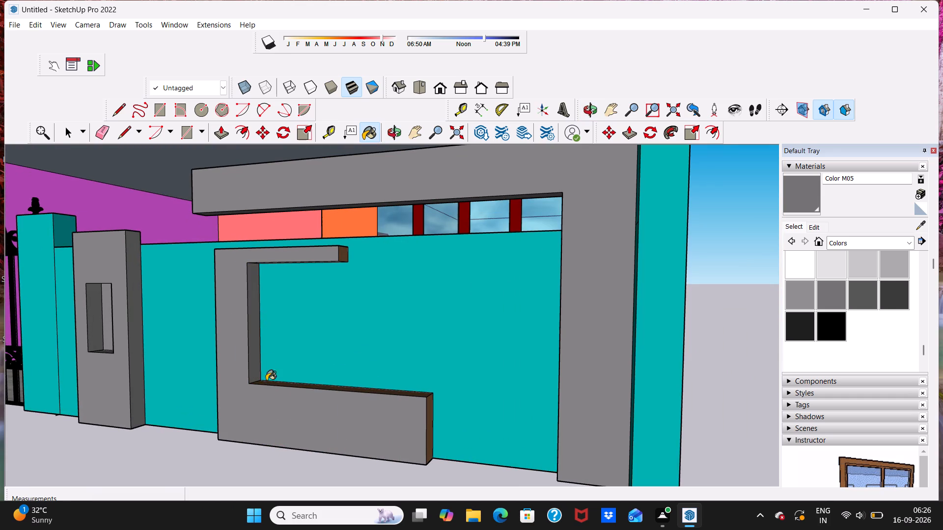
{"action": "left_click", "coordinate": [287, 382]}
{"action": "left_click", "coordinate": [291, 385]}
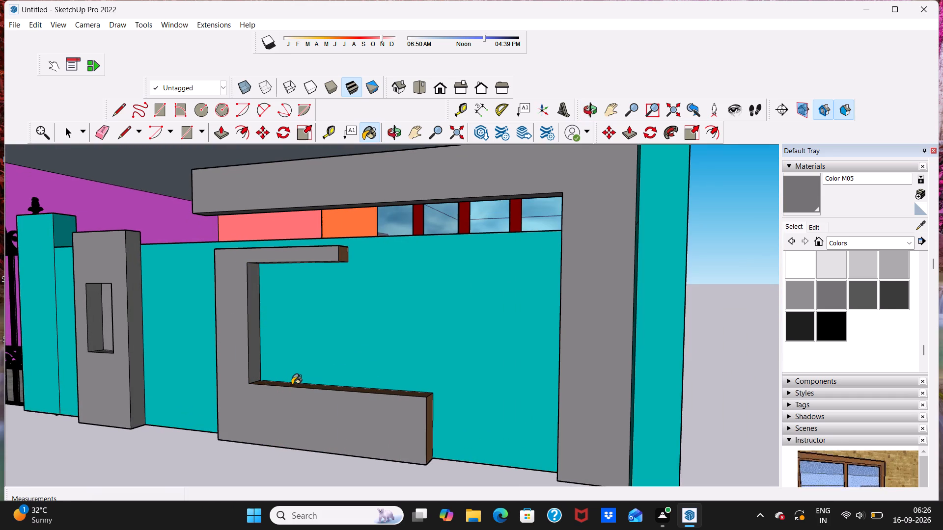
{"action": "scroll", "coordinate": [386, 429], "scroll_direction": "up", "scroll_amount": 5}
{"action": "left_click", "coordinate": [457, 406]}
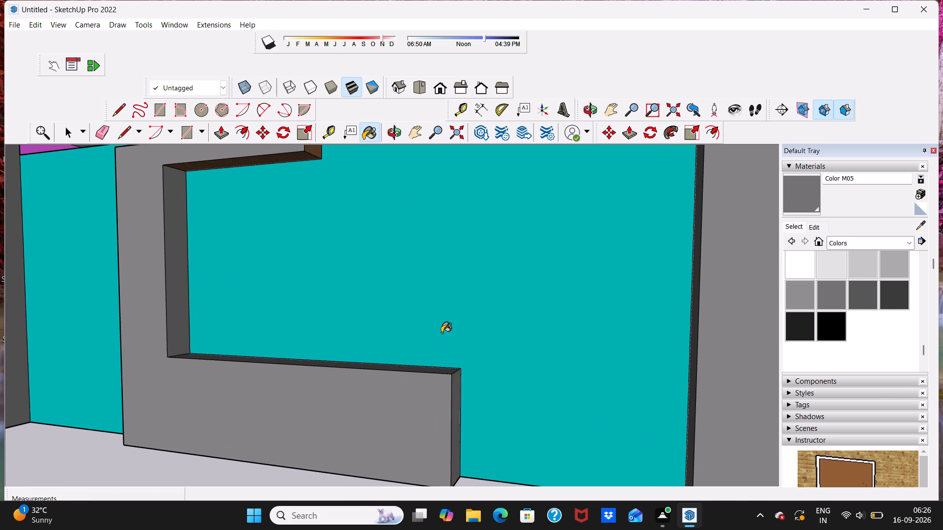
Paint the end face and underside of the C-shaped element's upper arm with Color M05.
{"action": "scroll", "coordinate": [435, 341], "scroll_direction": "down", "scroll_amount": 5}
{"action": "scroll", "coordinate": [375, 217], "scroll_direction": "up", "scroll_amount": 5}
{"action": "left_click", "coordinate": [342, 221]}
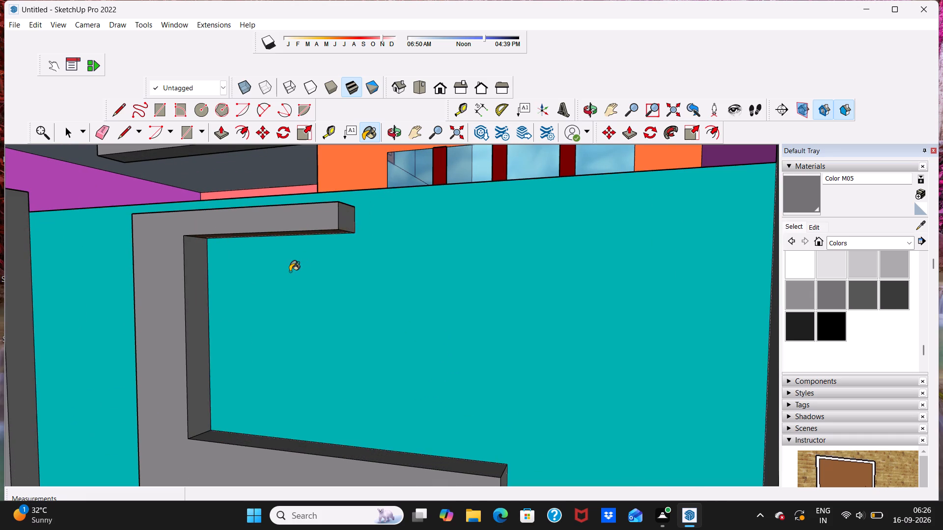
{"action": "middle_click_drag", "start_coordinate": [290, 271], "coordinate": [334, 205]}
{"action": "left_click", "coordinate": [328, 215]}
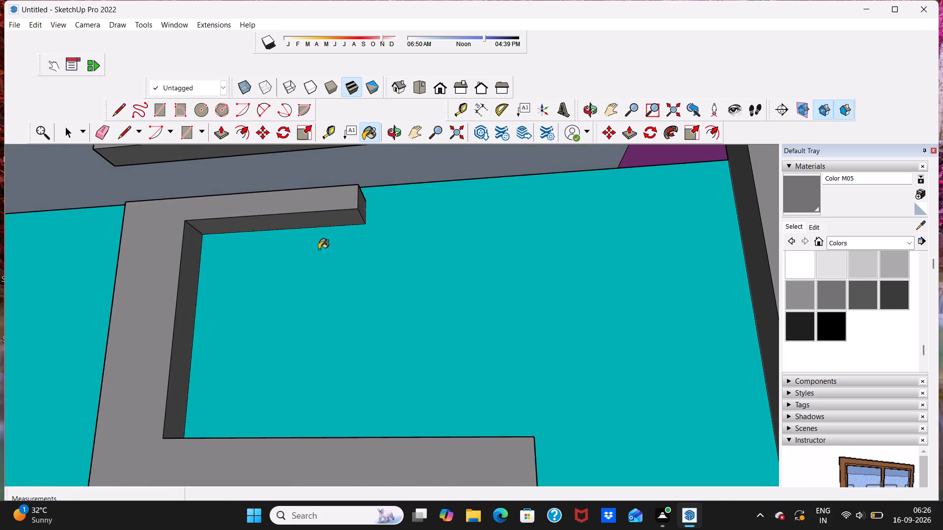
{"action": "key", "text": "space"}
Examine the whole facade and compound wall from several angles to check the painted faces.
{"action": "scroll", "coordinate": [319, 249], "scroll_direction": "down", "scroll_amount": 1}
{"action": "middle_click_drag", "start_coordinate": [319, 249], "coordinate": [361, 295]}
{"action": "scroll", "coordinate": [548, 255], "scroll_direction": "down", "scroll_amount": 1}
{"action": "scroll", "coordinate": [359, 293], "scroll_direction": "up", "scroll_amount": 1}
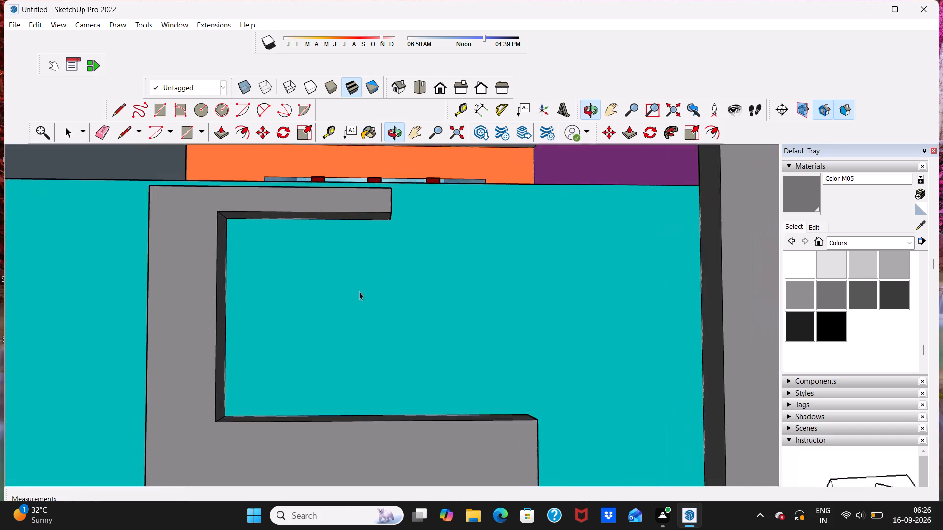
{"action": "scroll", "coordinate": [359, 291], "scroll_direction": "down", "scroll_amount": 19}
{"action": "middle_click_drag", "start_coordinate": [358, 304], "coordinate": [344, 357]}
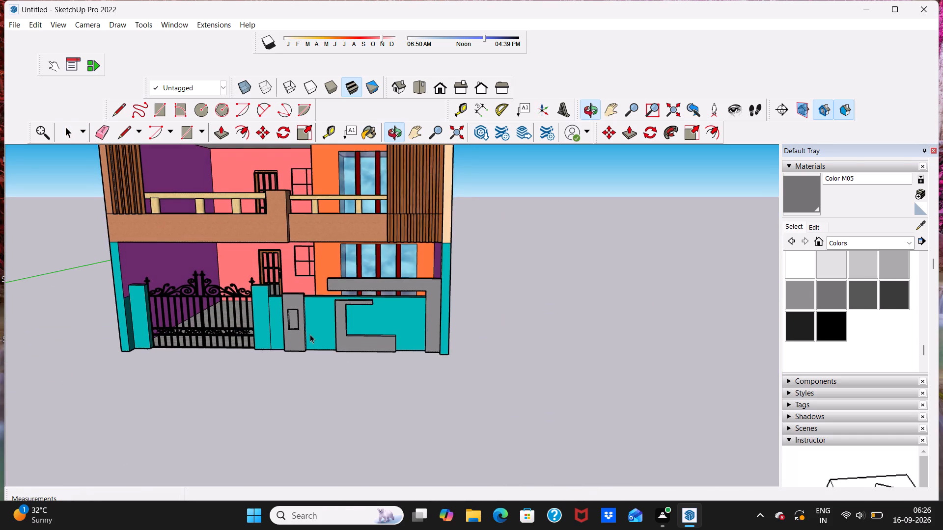
{"action": "scroll", "coordinate": [309, 334], "scroll_direction": "up", "scroll_amount": 1}
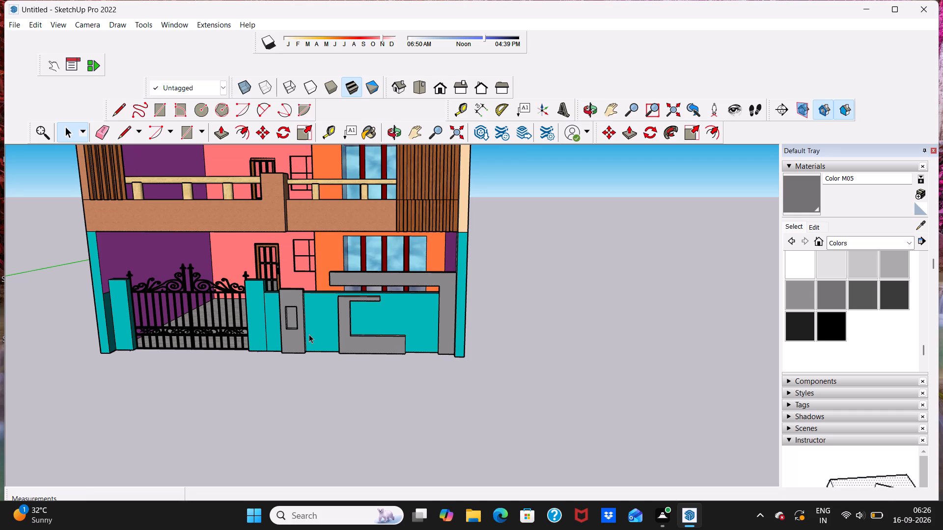
{"action": "scroll", "coordinate": [253, 394], "scroll_direction": "down", "scroll_amount": 4}
{"action": "middle_click_drag", "start_coordinate": [230, 272], "coordinate": [273, 248]}
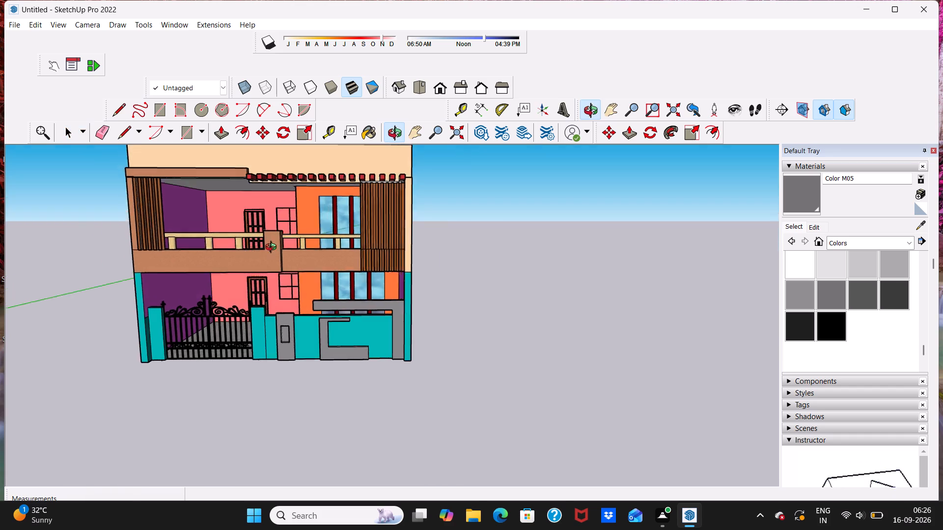
{"action": "middle_click_drag", "start_coordinate": [273, 248], "coordinate": [476, 281]}
{"action": "scroll", "coordinate": [476, 281], "scroll_direction": "up", "scroll_amount": 3}
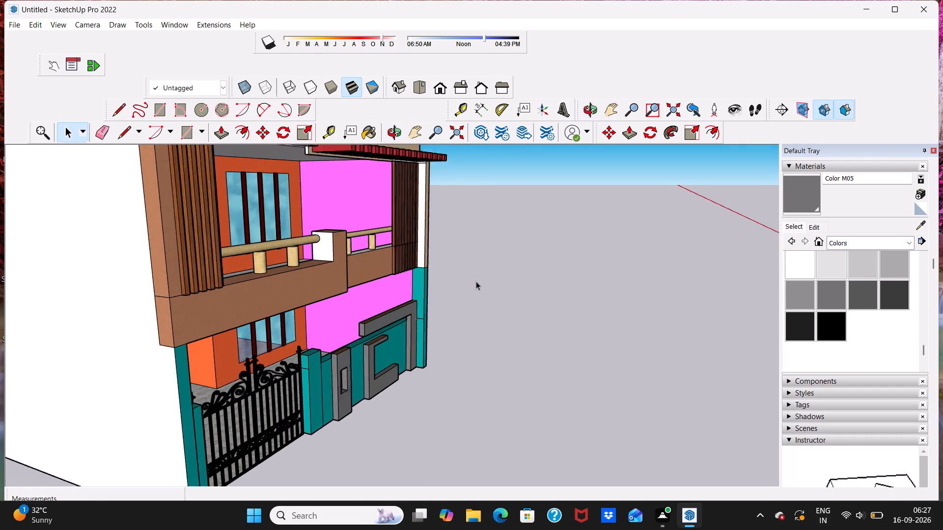
{"action": "scroll", "coordinate": [476, 281], "scroll_direction": "up", "scroll_amount": 1}
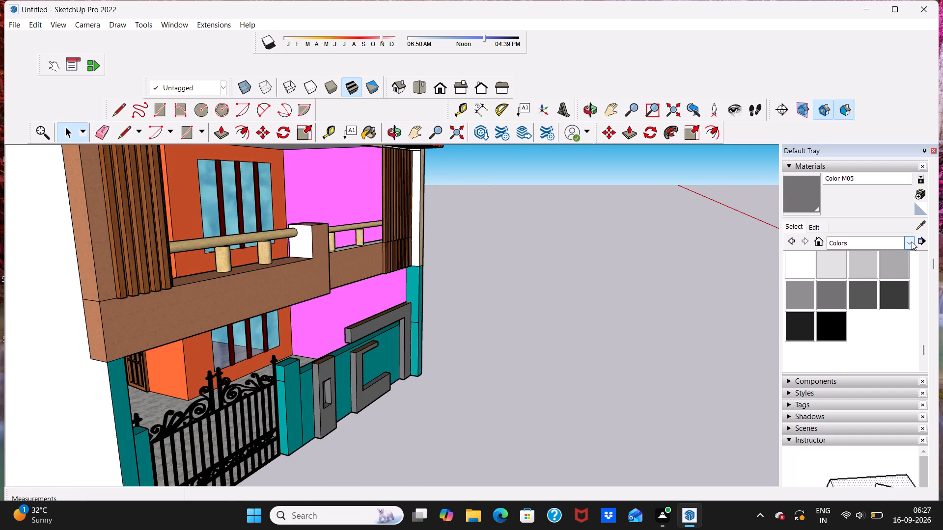
{"action": "middle_click_drag", "start_coordinate": [518, 342], "coordinate": [240, 371]}
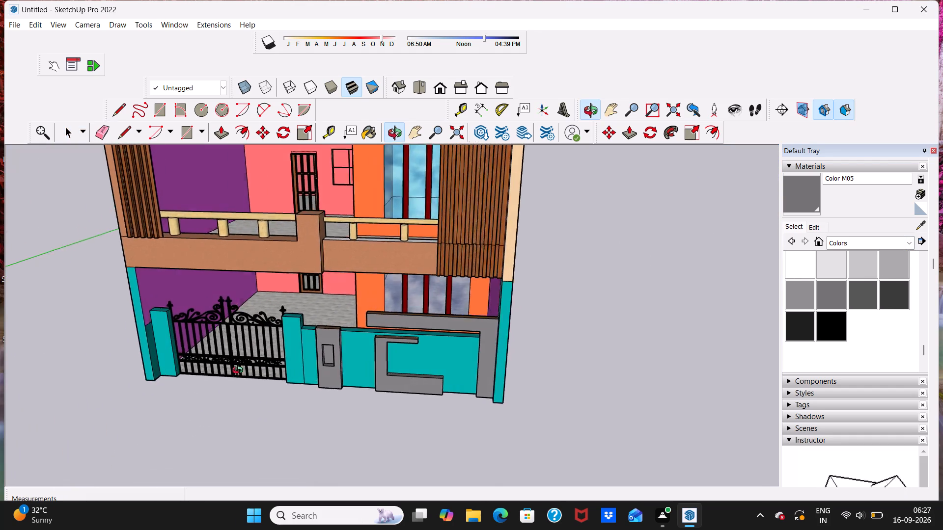
{"action": "middle_click_drag", "start_coordinate": [240, 371], "coordinate": [487, 249]}
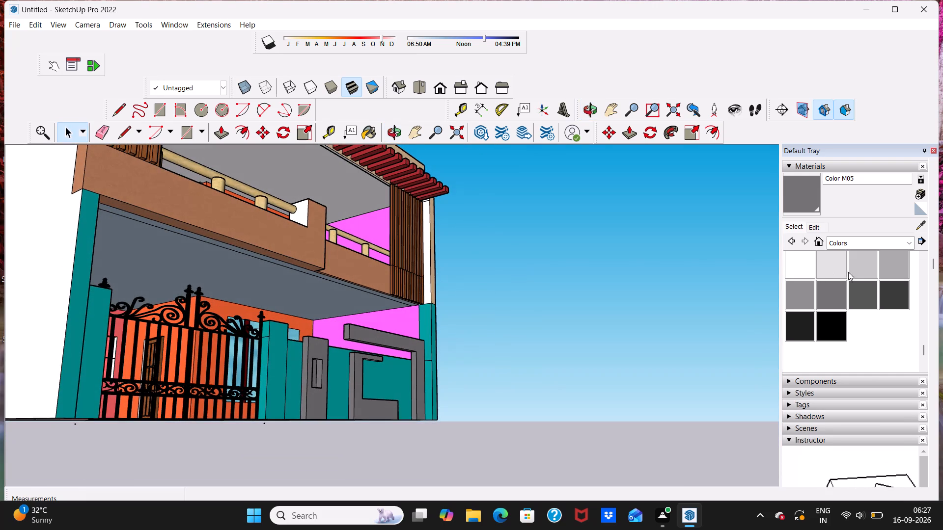
Paint the white gate-side face of the raised block in the upper-floor balcony parapet with Wood Veneer 02 from the Wood collection.
{"action": "scroll", "coordinate": [907, 265], "scroll_direction": "up", "scroll_amount": 1}
{"action": "left_click", "coordinate": [913, 241]}
{"action": "scroll", "coordinate": [847, 315], "scroll_direction": "down", "scroll_amount": 4}
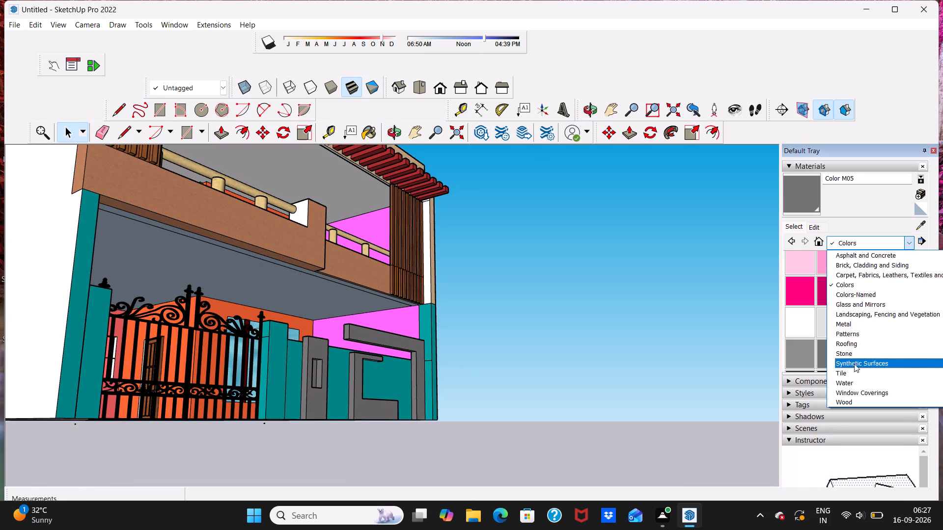
{"action": "scroll", "coordinate": [859, 367], "scroll_direction": "down", "scroll_amount": 9}
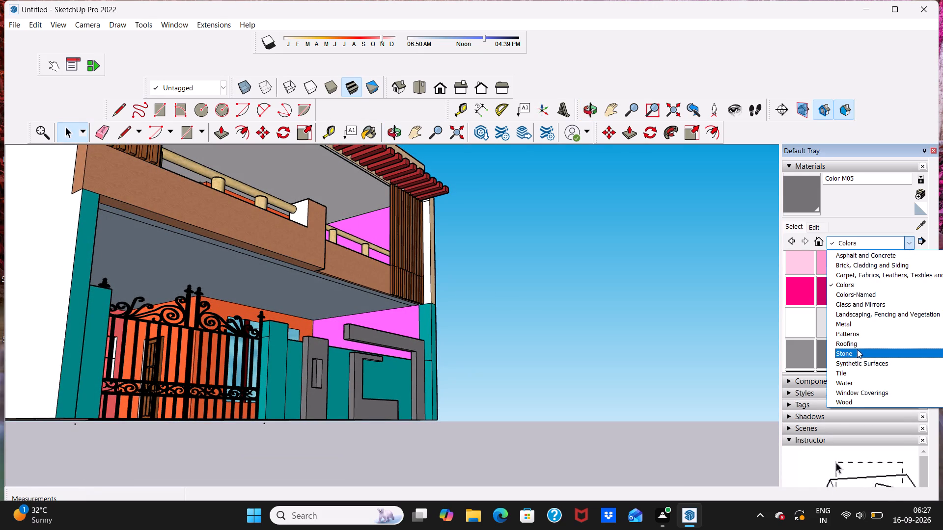
{"action": "scroll", "coordinate": [857, 349], "scroll_direction": "down", "scroll_amount": 3}
{"action": "scroll", "coordinate": [841, 401], "scroll_direction": "up", "scroll_amount": 1}
{"action": "scroll", "coordinate": [836, 380], "scroll_direction": "down", "scroll_amount": 1}
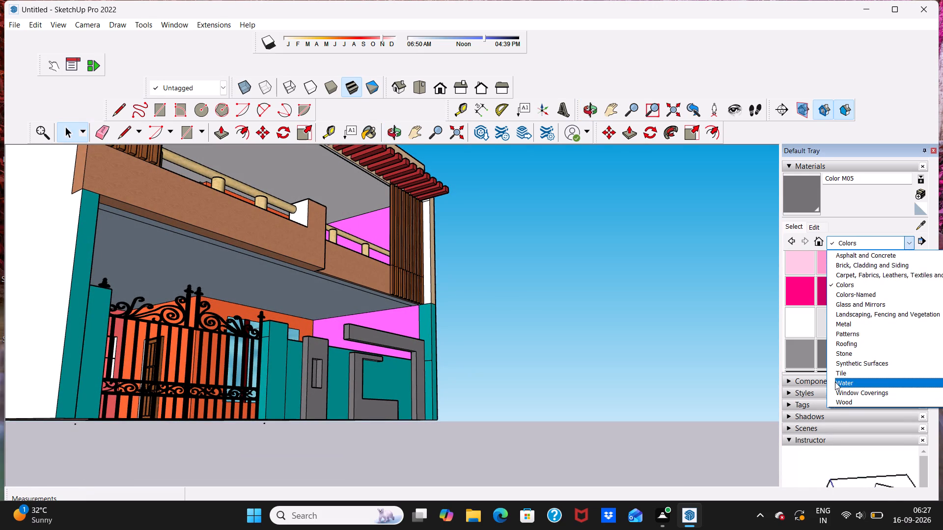
{"action": "left_click", "coordinate": [851, 401]}
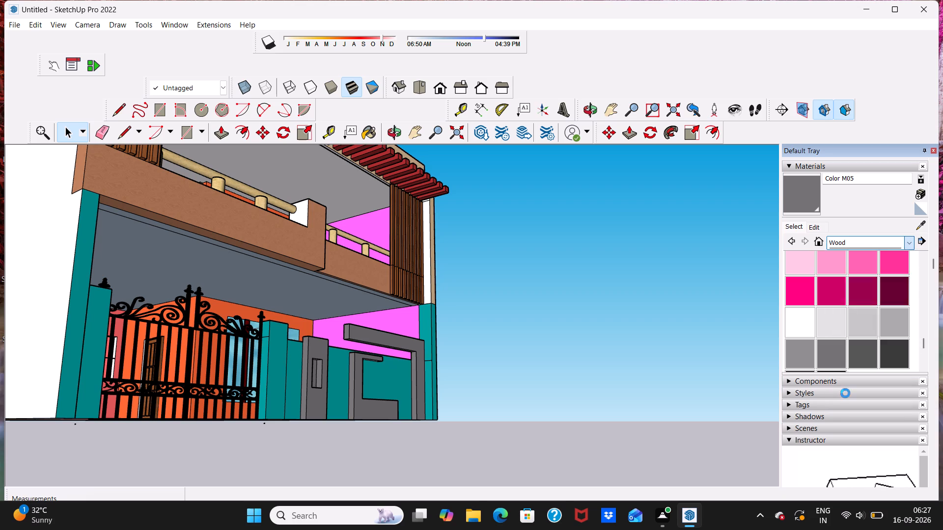
{"action": "scroll", "coordinate": [872, 329], "scroll_direction": "up", "scroll_amount": 1}
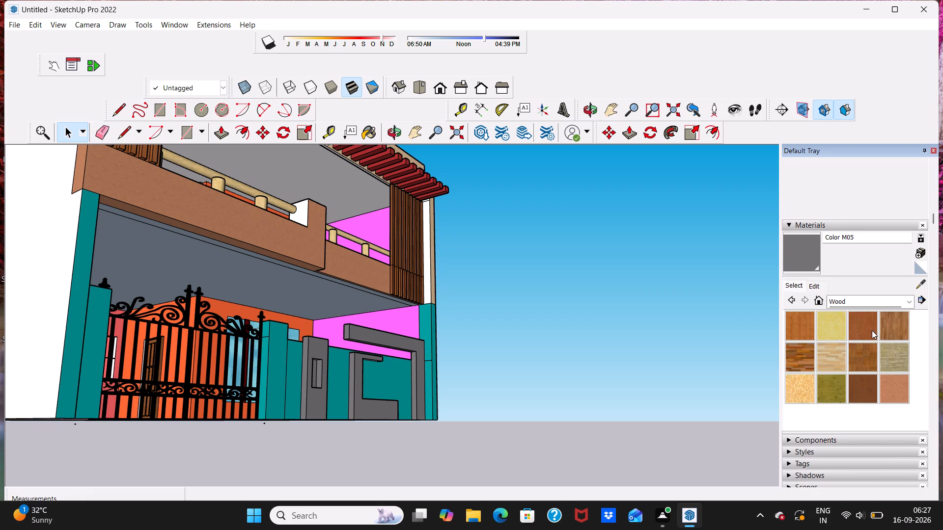
{"action": "scroll", "coordinate": [872, 330], "scroll_direction": "up", "scroll_amount": 1}
{"action": "scroll", "coordinate": [861, 366], "scroll_direction": "down", "scroll_amount": 2}
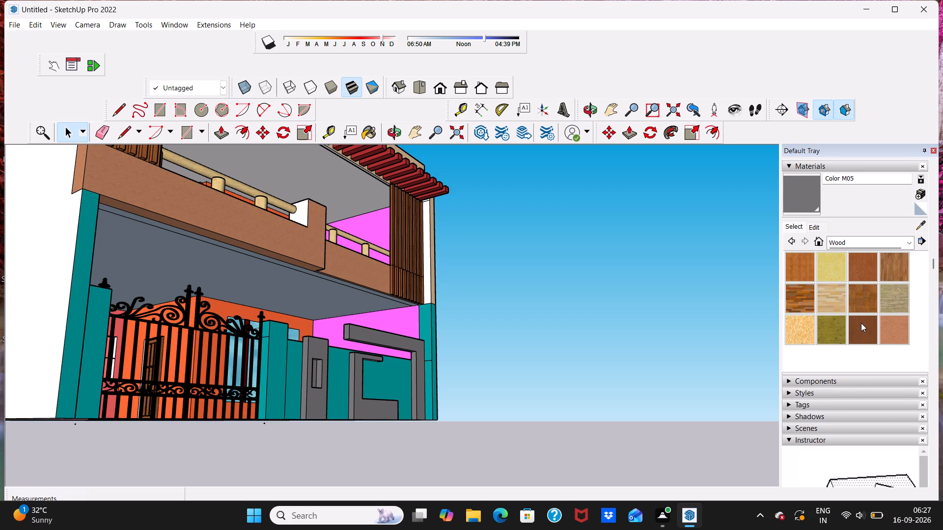
{"action": "scroll", "coordinate": [871, 285], "scroll_direction": "up", "scroll_amount": 1}
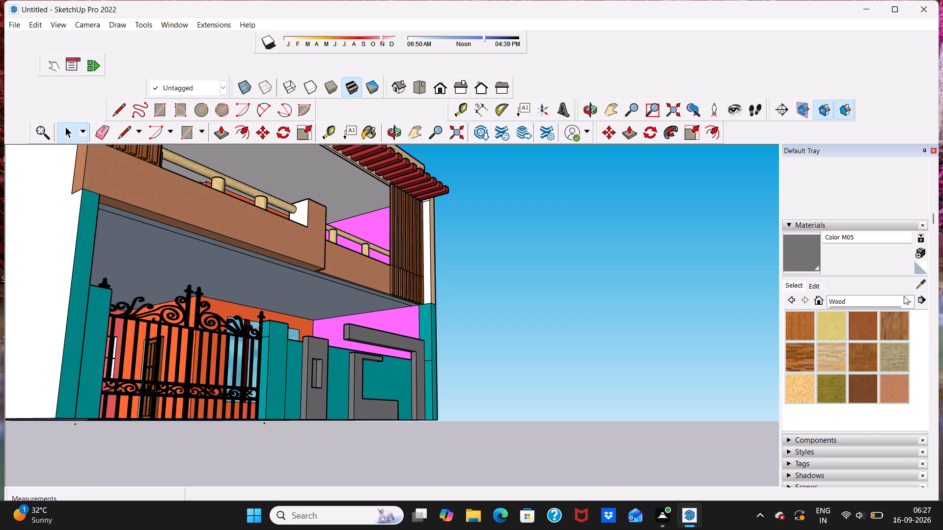
{"action": "left_click", "coordinate": [889, 393]}
{"action": "scroll", "coordinate": [0, 195], "scroll_direction": "up", "scroll_amount": 2}
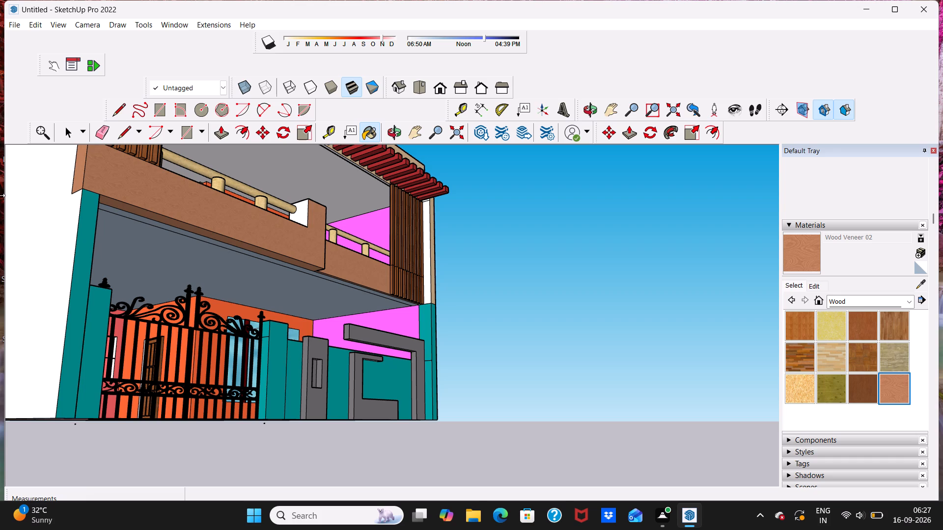
{"action": "scroll", "coordinate": [306, 209], "scroll_direction": "up", "scroll_amount": 4}
{"action": "left_click", "coordinate": [298, 217]}
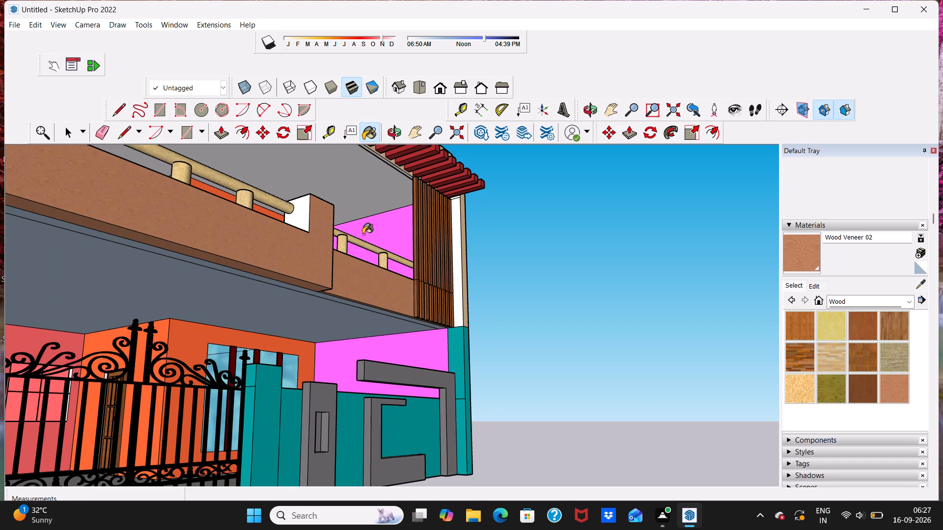
{"action": "key", "text": "space"}
Inspect the balcony, doors, windows, compound wall and outer side wall from several angles to check their materials.
{"action": "middle_click_drag", "start_coordinate": [363, 234], "coordinate": [184, 259]}
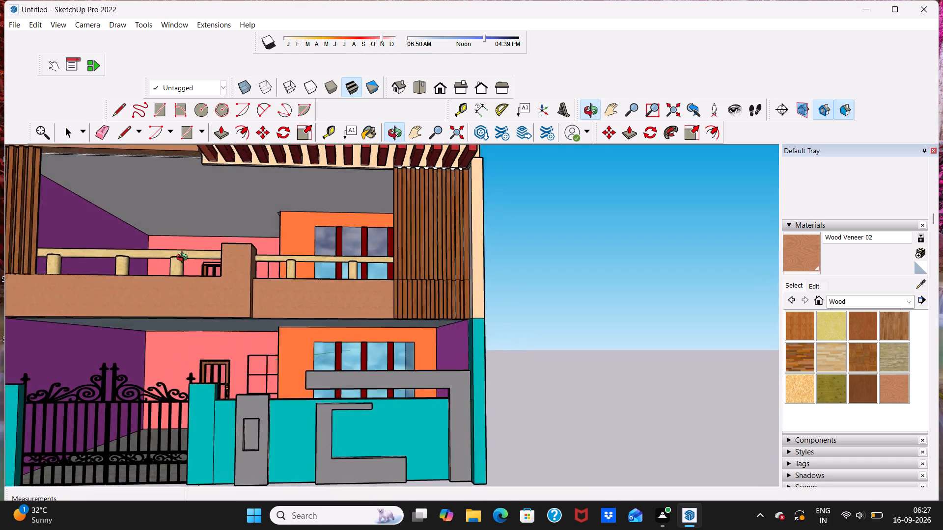
{"action": "middle_click_drag", "start_coordinate": [184, 259], "coordinate": [213, 251]}
{"action": "scroll", "coordinate": [211, 276], "scroll_direction": "up", "scroll_amount": 4}
{"action": "middle_click_drag", "start_coordinate": [207, 363], "coordinate": [239, 391]}
{"action": "scroll", "coordinate": [240, 391], "scroll_direction": "up", "scroll_amount": 2}
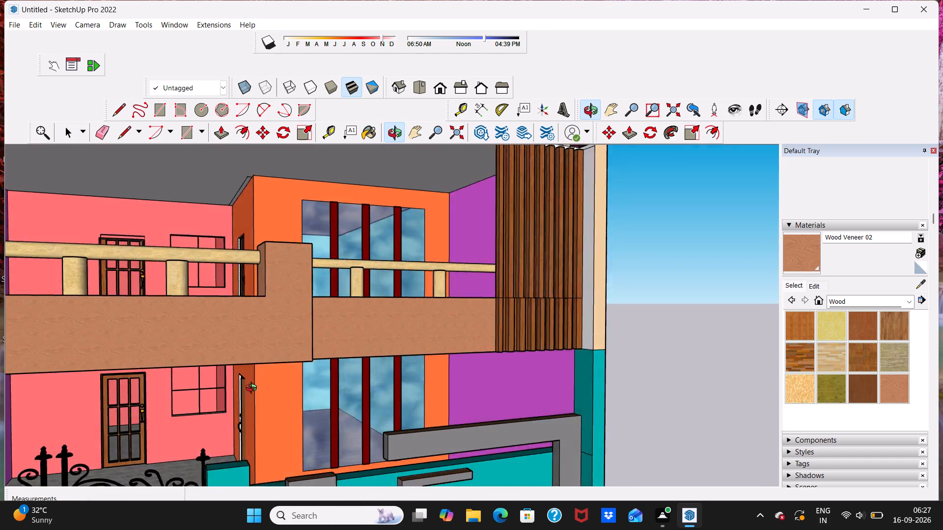
{"action": "scroll", "coordinate": [253, 389], "scroll_direction": "up", "scroll_amount": 3}
{"action": "scroll", "coordinate": [190, 393], "scroll_direction": "up", "scroll_amount": 1}
{"action": "left_click", "coordinate": [177, 396]}
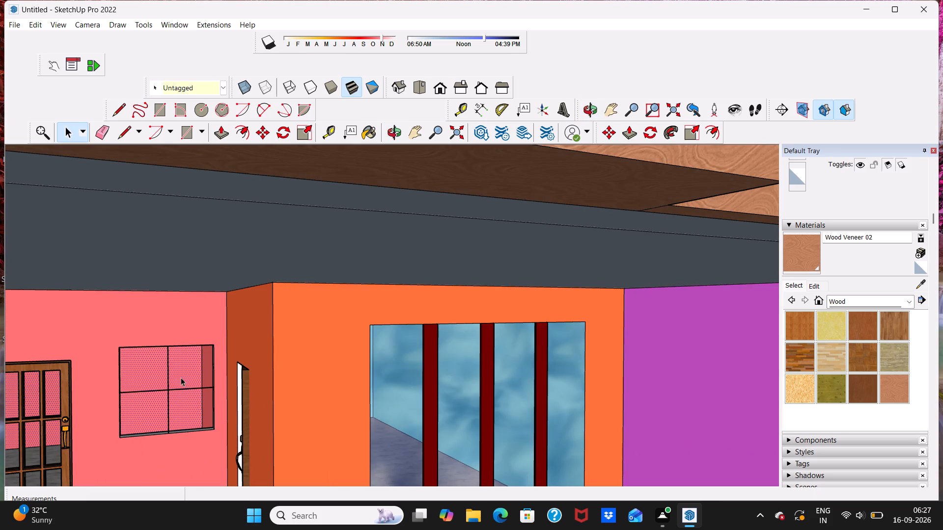
{"action": "key", "text": "space"}
{"action": "key", "text": "space"}
{"action": "scroll", "coordinate": [194, 358], "scroll_direction": "down", "scroll_amount": 1}
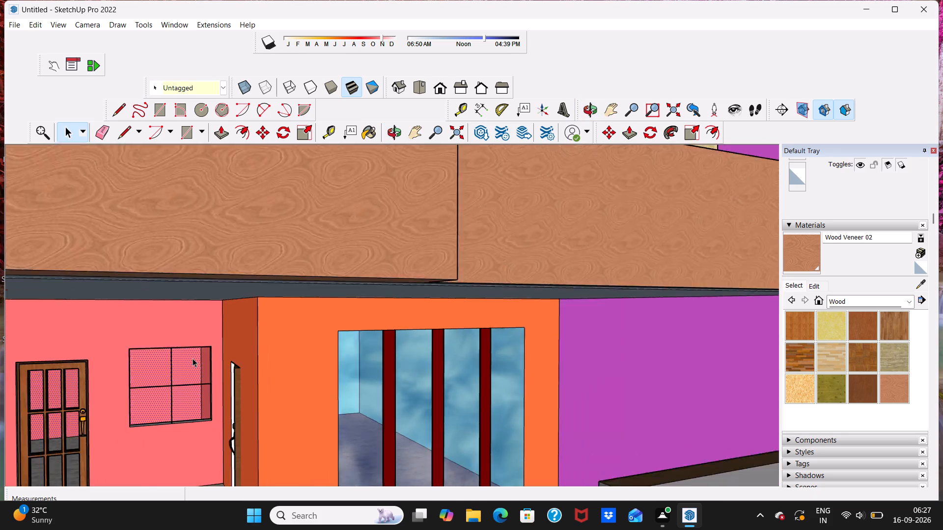
{"action": "scroll", "coordinate": [193, 358], "scroll_direction": "down", "scroll_amount": 2}
{"action": "middle_click_drag", "start_coordinate": [192, 358], "coordinate": [64, 369]}
{"action": "left_click", "coordinate": [671, 315]}
{"action": "scroll", "coordinate": [424, 266], "scroll_direction": "down", "scroll_amount": 2}
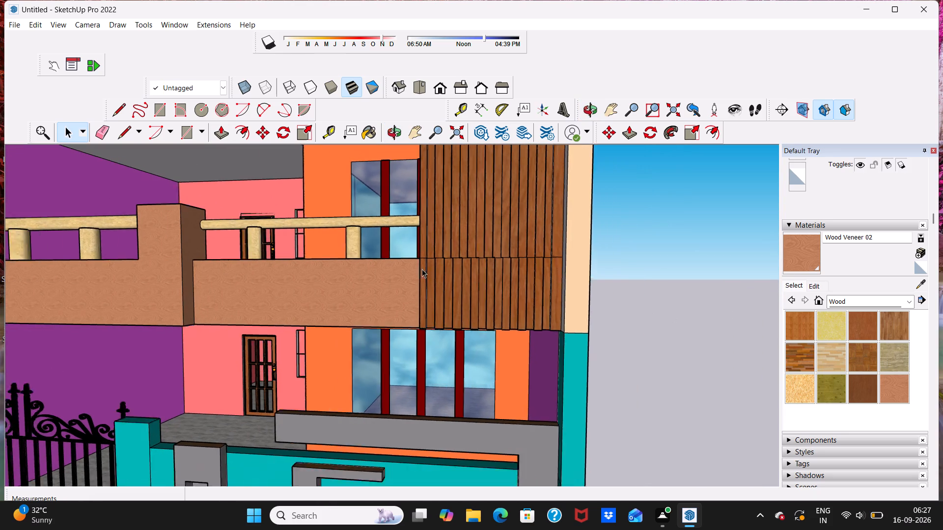
{"action": "scroll", "coordinate": [422, 269], "scroll_direction": "down", "scroll_amount": 11}
{"action": "middle_click_drag", "start_coordinate": [377, 302], "coordinate": [424, 325]}
{"action": "scroll", "coordinate": [401, 325], "scroll_direction": "up", "scroll_amount": 4}
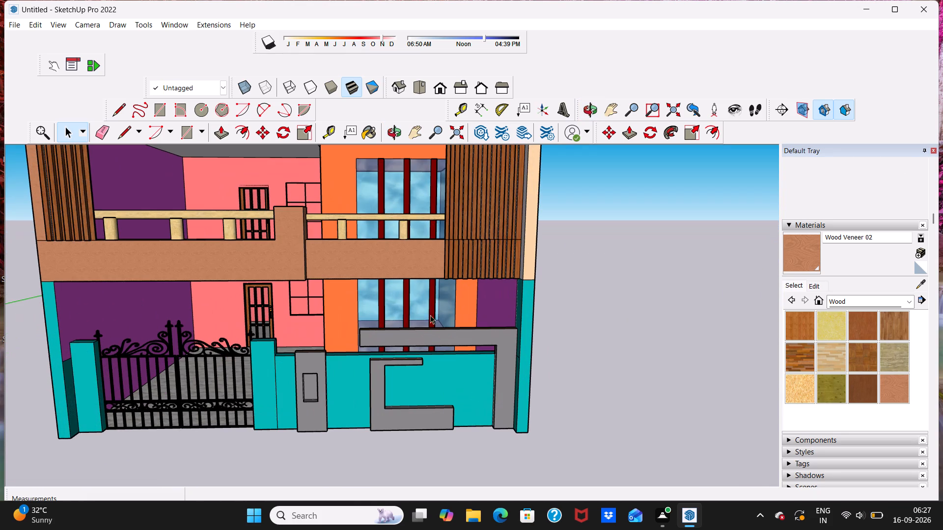
{"action": "double_click", "coordinate": [612, 286]}
{"action": "middle_click_drag", "start_coordinate": [441, 316], "coordinate": [362, 268]}
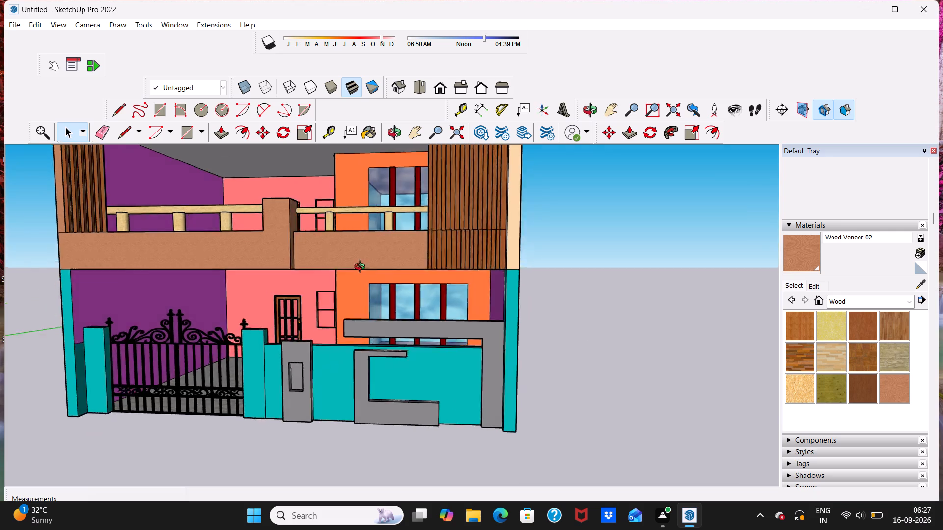
{"action": "middle_click_drag", "start_coordinate": [362, 268], "coordinate": [277, 291]}
{"action": "scroll", "coordinate": [352, 290], "scroll_direction": "up", "scroll_amount": 1}
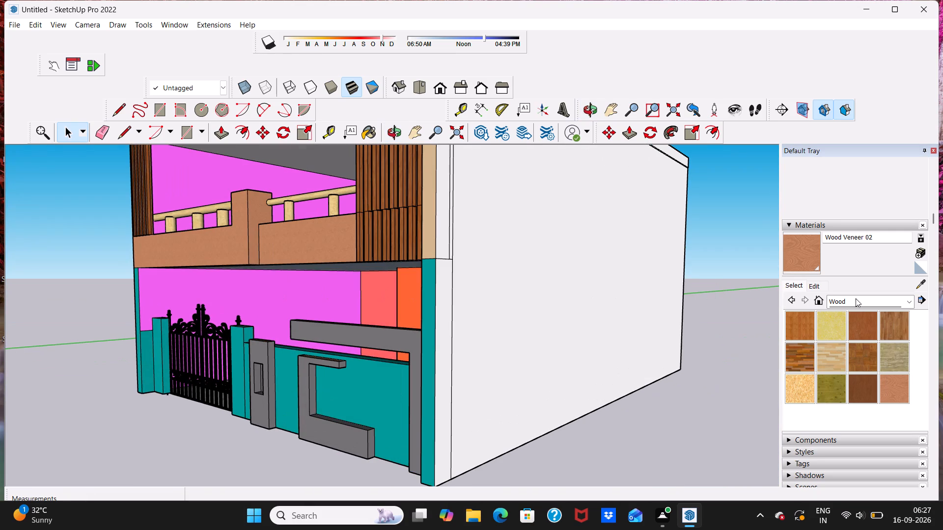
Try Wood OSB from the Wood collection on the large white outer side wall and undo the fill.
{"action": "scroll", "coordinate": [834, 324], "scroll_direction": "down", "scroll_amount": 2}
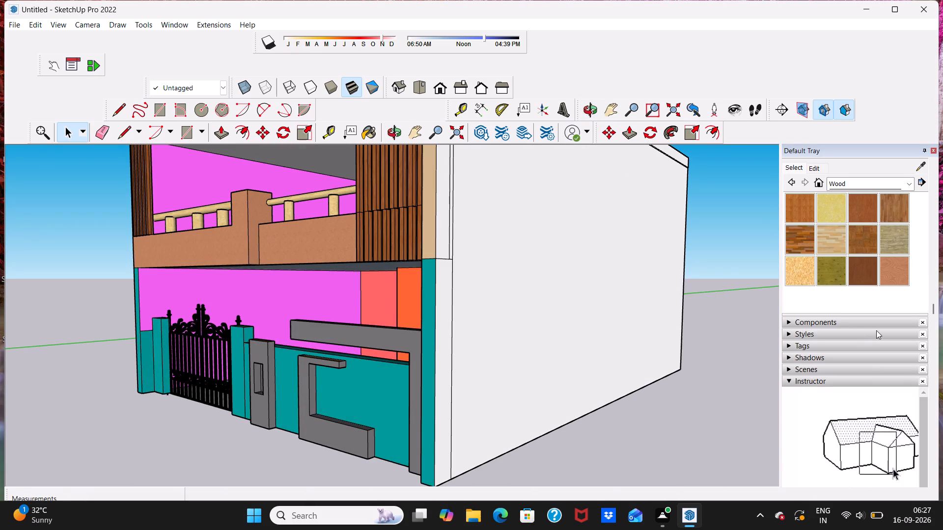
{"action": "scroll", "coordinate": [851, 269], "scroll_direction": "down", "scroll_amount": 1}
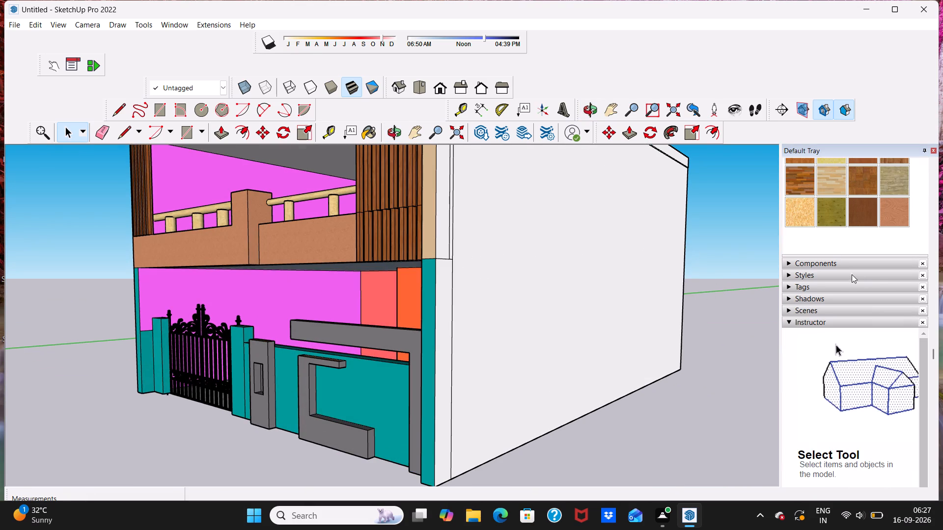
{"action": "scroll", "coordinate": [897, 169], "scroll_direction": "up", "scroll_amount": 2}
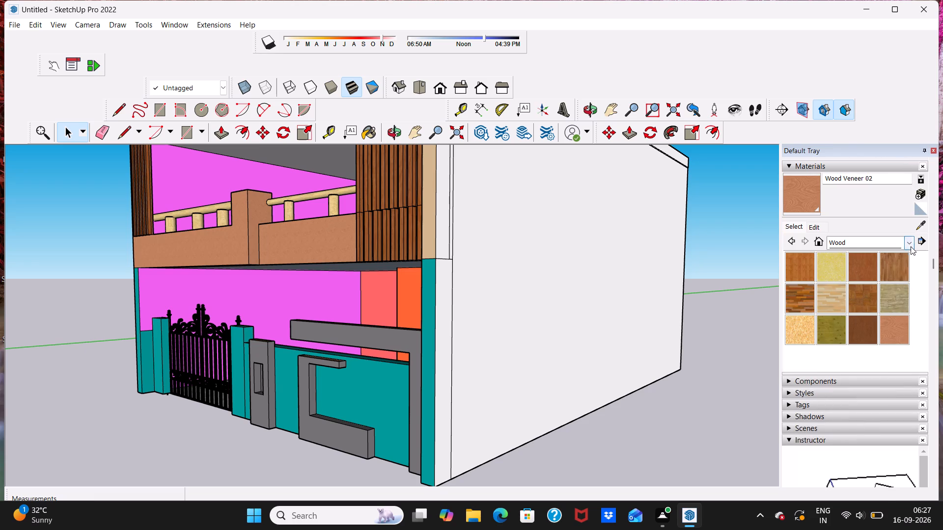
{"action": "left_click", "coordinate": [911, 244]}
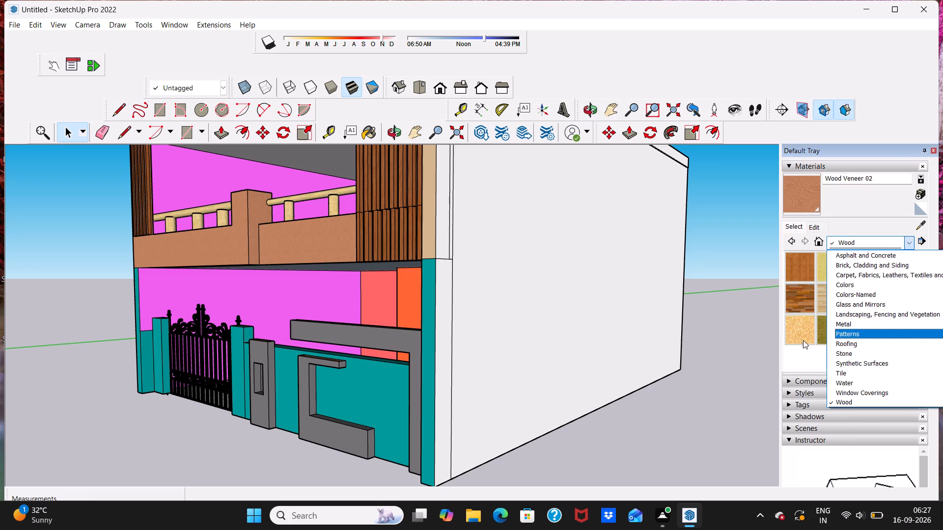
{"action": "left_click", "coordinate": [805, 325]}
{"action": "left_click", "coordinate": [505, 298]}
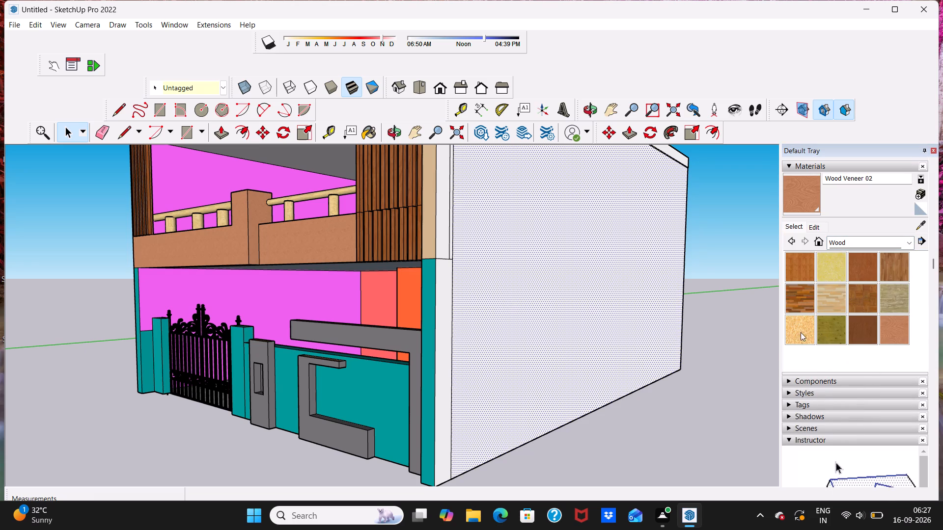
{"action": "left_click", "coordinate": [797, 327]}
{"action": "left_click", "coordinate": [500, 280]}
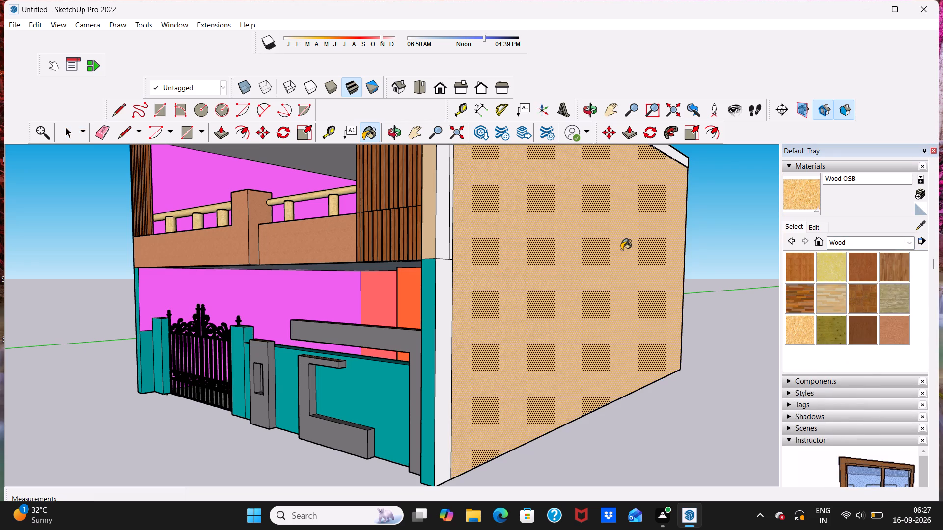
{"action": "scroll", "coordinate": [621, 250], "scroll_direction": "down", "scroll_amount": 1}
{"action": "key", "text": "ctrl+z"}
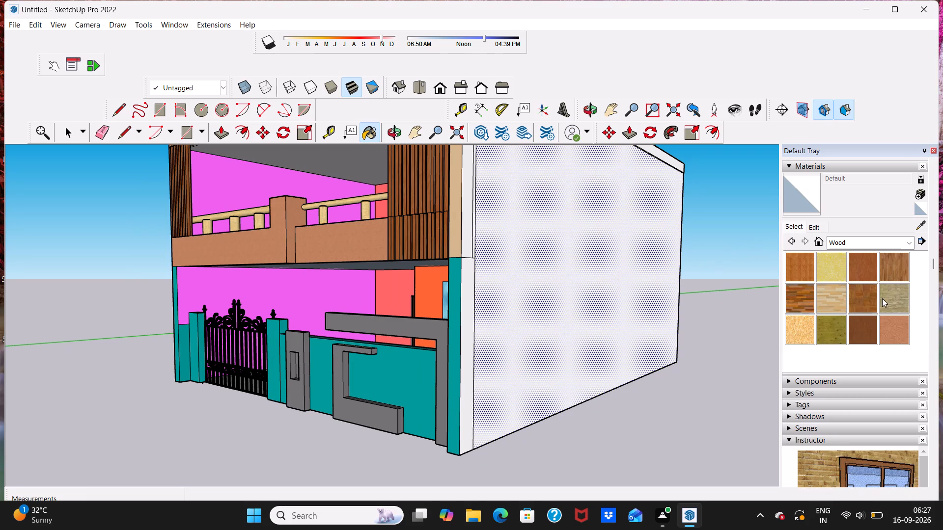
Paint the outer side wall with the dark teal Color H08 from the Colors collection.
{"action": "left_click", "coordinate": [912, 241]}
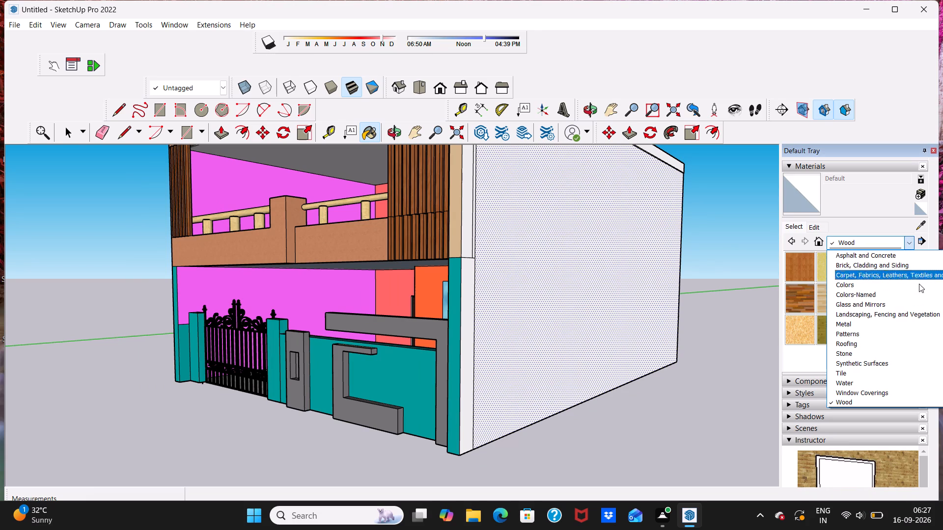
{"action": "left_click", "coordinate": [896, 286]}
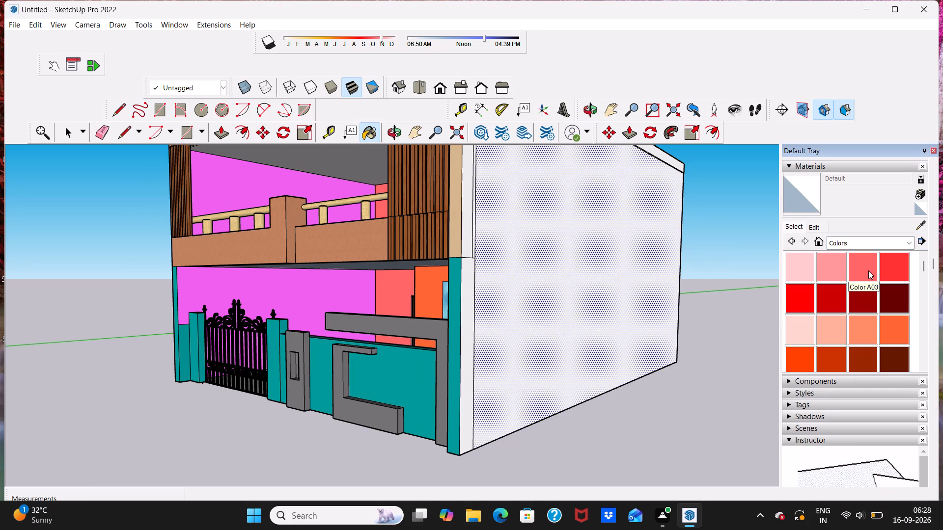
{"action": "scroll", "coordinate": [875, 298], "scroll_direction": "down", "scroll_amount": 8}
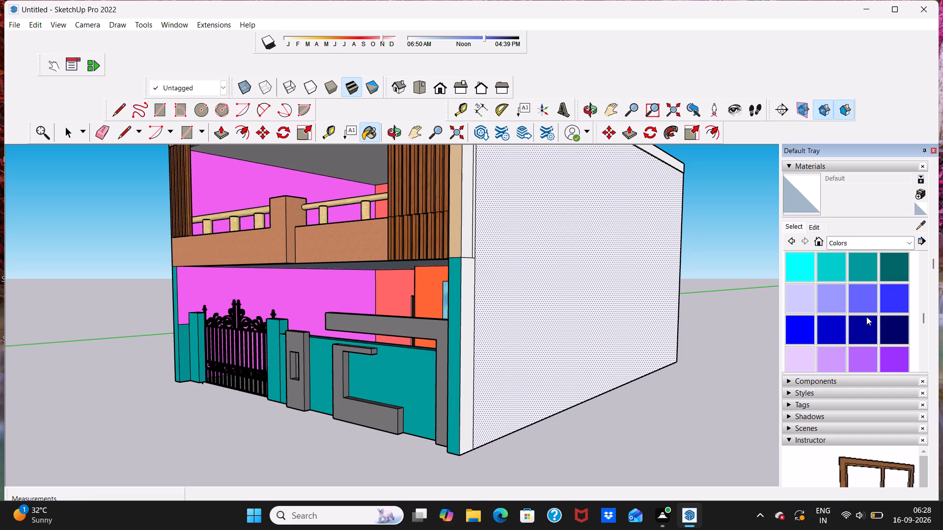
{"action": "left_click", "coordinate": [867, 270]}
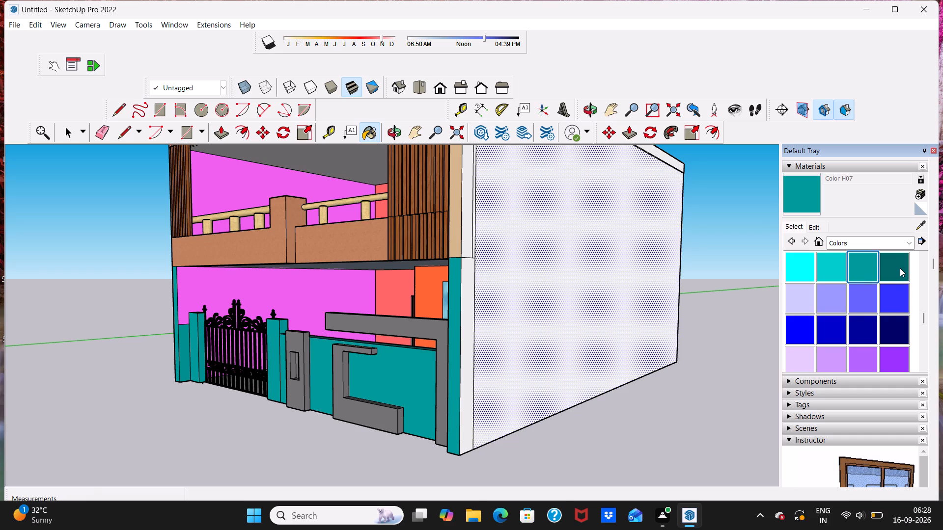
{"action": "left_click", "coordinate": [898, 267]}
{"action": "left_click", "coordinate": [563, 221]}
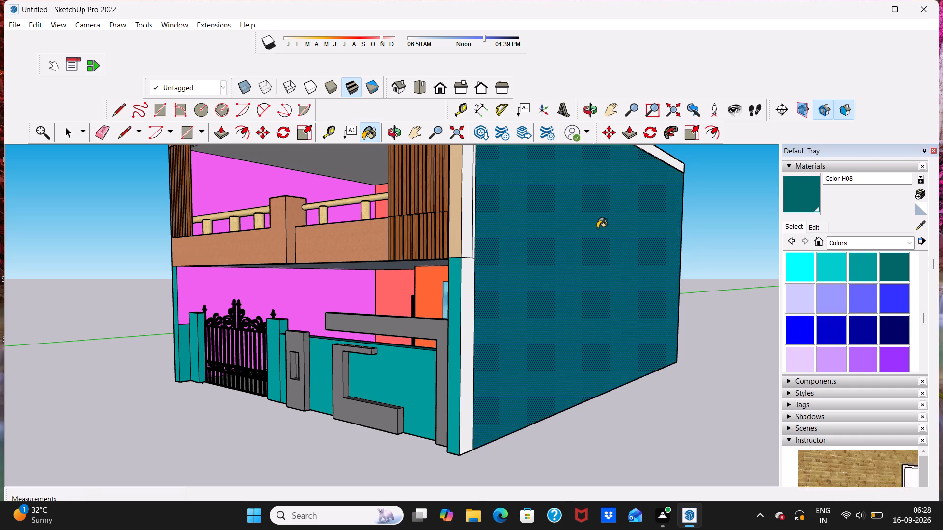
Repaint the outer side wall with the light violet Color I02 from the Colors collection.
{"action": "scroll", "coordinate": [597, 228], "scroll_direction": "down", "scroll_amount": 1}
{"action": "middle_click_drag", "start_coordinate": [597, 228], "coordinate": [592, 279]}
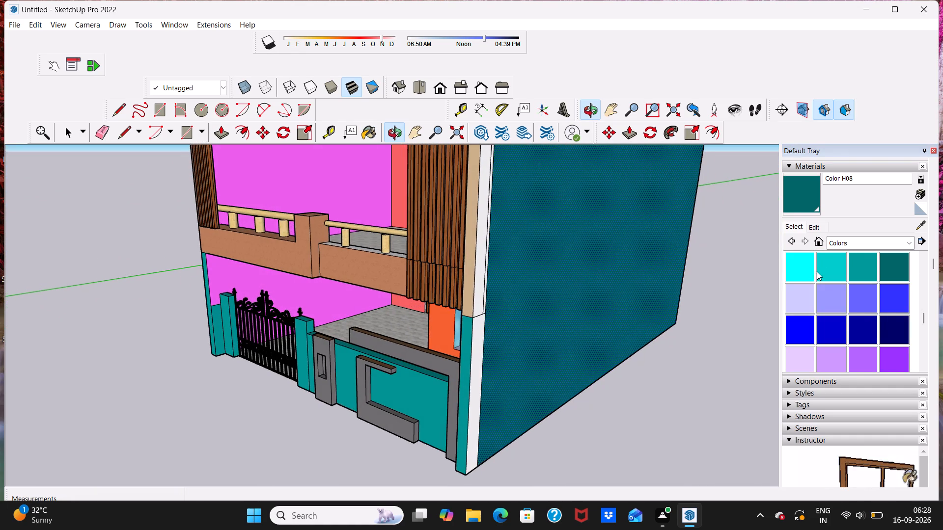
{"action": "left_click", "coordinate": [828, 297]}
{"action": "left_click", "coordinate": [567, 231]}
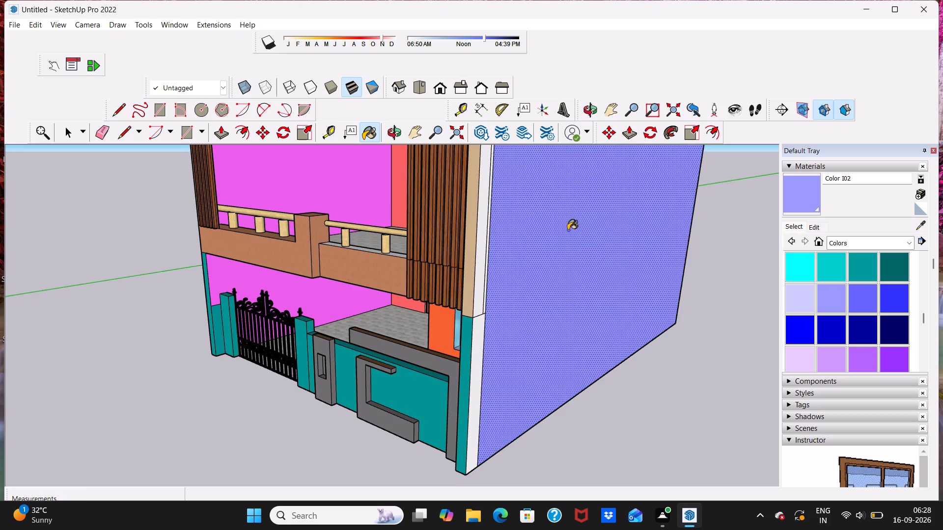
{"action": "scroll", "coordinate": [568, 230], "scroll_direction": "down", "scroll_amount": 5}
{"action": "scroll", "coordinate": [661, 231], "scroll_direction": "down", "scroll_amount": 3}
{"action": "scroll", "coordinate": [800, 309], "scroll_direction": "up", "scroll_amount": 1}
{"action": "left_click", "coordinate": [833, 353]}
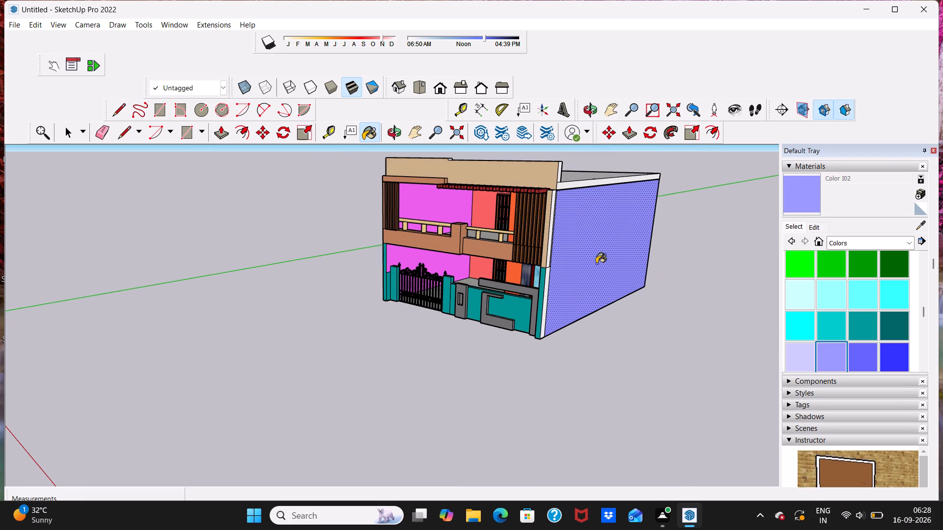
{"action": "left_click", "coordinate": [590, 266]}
Paint the outer side wall and the upper front column's outer side face with grey Color M03.
{"action": "scroll", "coordinate": [869, 343], "scroll_direction": "down", "scroll_amount": 2}
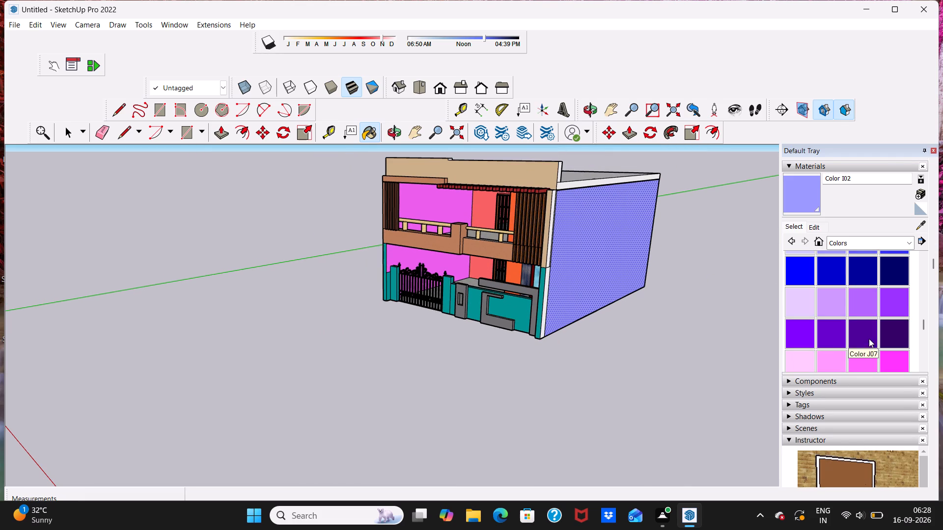
{"action": "scroll", "coordinate": [853, 323], "scroll_direction": "down", "scroll_amount": 3}
{"action": "left_click", "coordinate": [890, 319]}
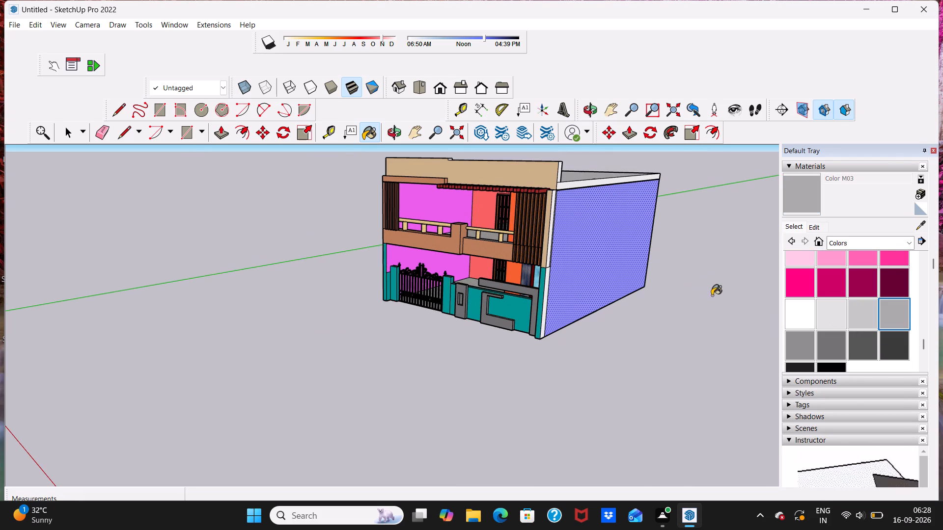
{"action": "scroll", "coordinate": [651, 276], "scroll_direction": "up", "scroll_amount": 3}
{"action": "left_click", "coordinate": [549, 249]}
{"action": "middle_click_drag", "start_coordinate": [568, 258], "coordinate": [522, 312]}
{"action": "scroll", "coordinate": [501, 227], "scroll_direction": "up", "scroll_amount": 5}
{"action": "left_click", "coordinate": [495, 223]}
Fill the upper column's top, the adjoining roof slab edge and narrow strip, and the lower column's outer face with Color M03.
{"action": "scroll", "coordinate": [491, 178], "scroll_direction": "up", "scroll_amount": 2}
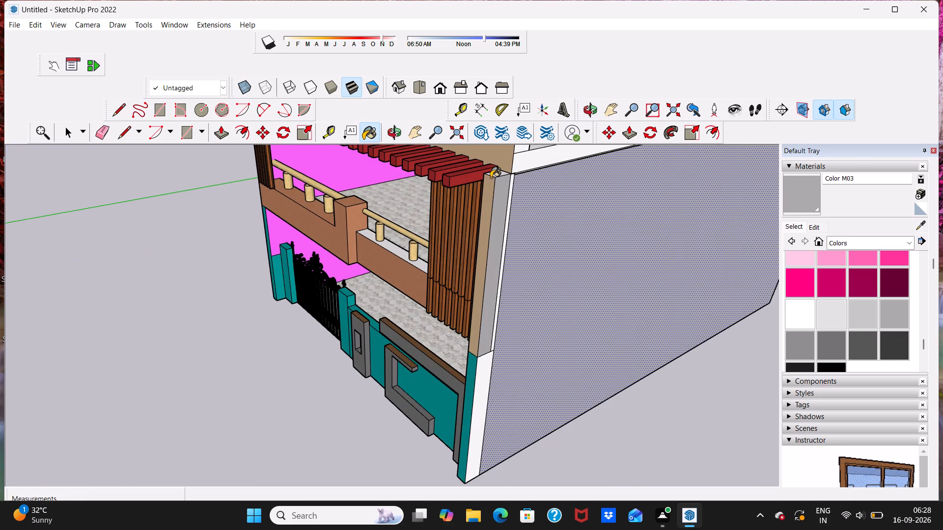
{"action": "scroll", "coordinate": [491, 178], "scroll_direction": "up", "scroll_amount": 1}
{"action": "left_click", "coordinate": [497, 173]}
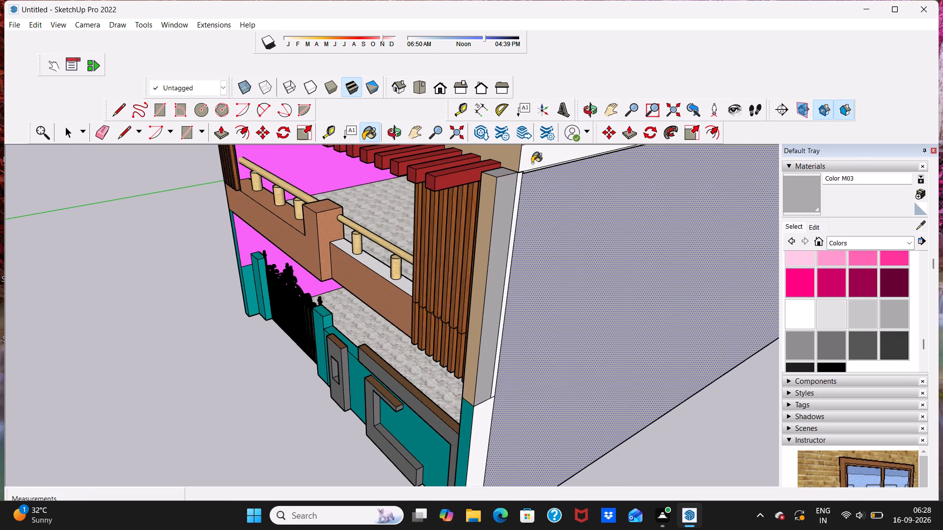
{"action": "left_click", "coordinate": [532, 163]}
{"action": "scroll", "coordinate": [533, 181], "scroll_direction": "down", "scroll_amount": 1}
{"action": "scroll", "coordinate": [511, 275], "scroll_direction": "up", "scroll_amount": 1}
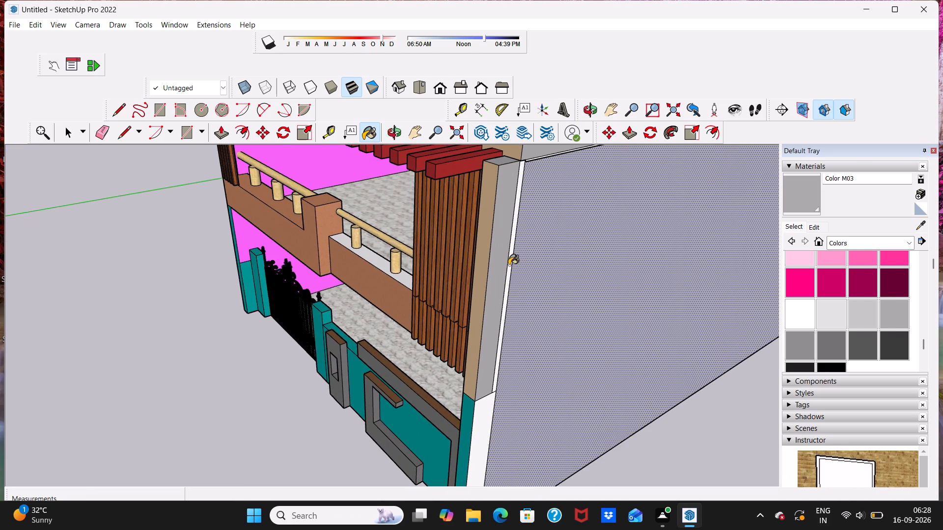
{"action": "left_click", "coordinate": [509, 265]}
{"action": "scroll", "coordinate": [513, 253], "scroll_direction": "down", "scroll_amount": 5}
{"action": "middle_click_drag", "start_coordinate": [541, 204], "coordinate": [557, 140]}
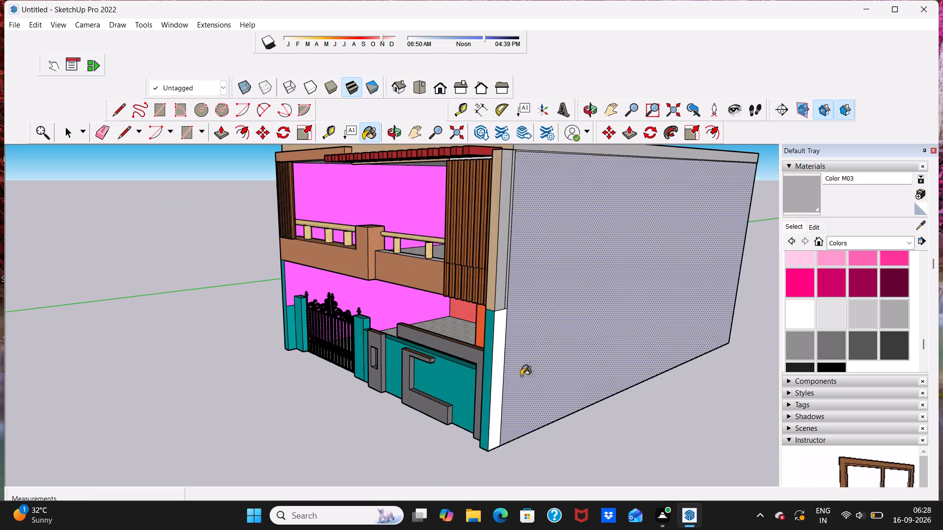
{"action": "left_click", "coordinate": [496, 376]}
Paint the house's rear wall, the rear roof slab edge and the roof surface with Color M03.
{"action": "scroll", "coordinate": [512, 333], "scroll_direction": "down", "scroll_amount": 5}
{"action": "middle_click_drag", "start_coordinate": [579, 301], "coordinate": [458, 303]}
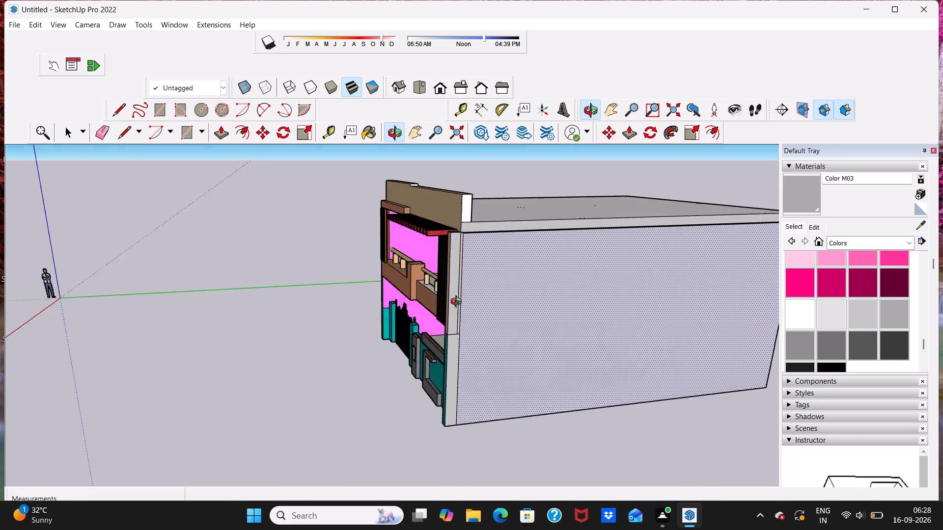
{"action": "middle_click_drag", "start_coordinate": [458, 303], "coordinate": [120, 312]}
{"action": "left_click", "coordinate": [191, 353]}
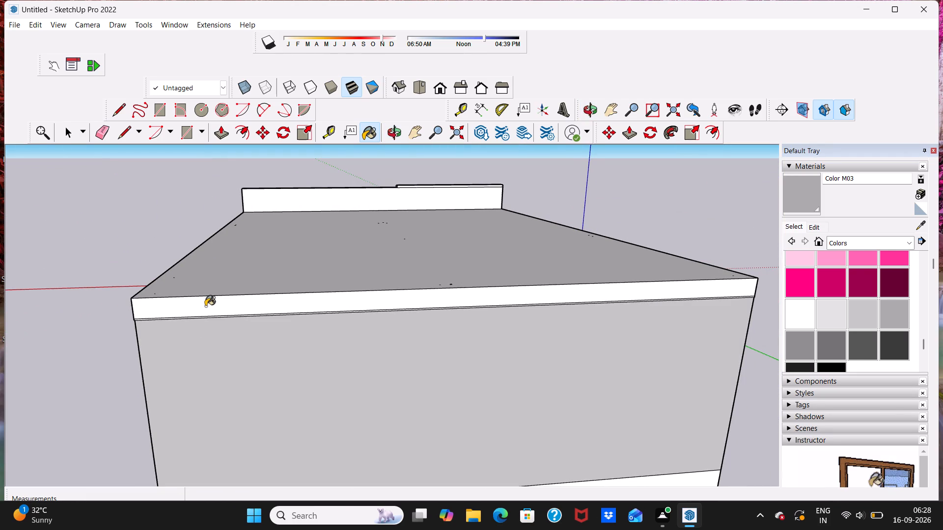
{"action": "left_click", "coordinate": [205, 306]}
{"action": "left_click", "coordinate": [224, 278]}
Paint the opposite outer side wall, its roof slab edge and the adjacent front parapet's end face with Color M03.
{"action": "scroll", "coordinate": [298, 296], "scroll_direction": "down", "scroll_amount": 2}
{"action": "middle_click_drag", "start_coordinate": [306, 302], "coordinate": [20, 258]}
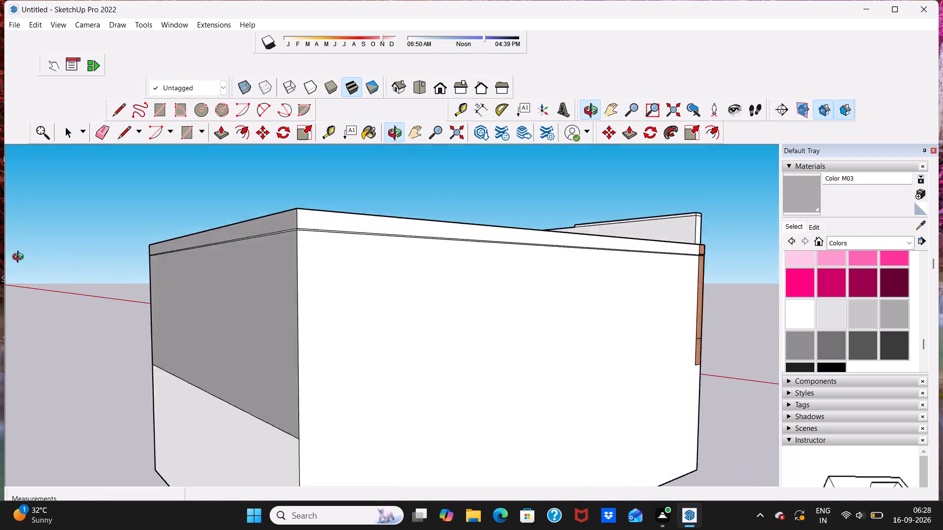
{"action": "middle_click_drag", "start_coordinate": [20, 258], "coordinate": [4, 260]}
{"action": "left_click", "coordinate": [195, 320]}
{"action": "left_click", "coordinate": [239, 237]}
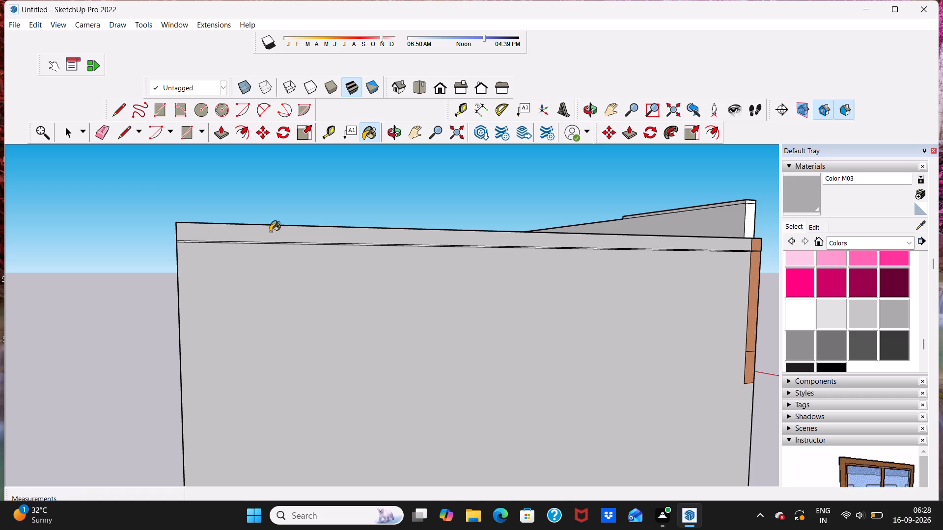
{"action": "middle_click_drag", "start_coordinate": [272, 232], "coordinate": [281, 345]}
{"action": "scroll", "coordinate": [333, 332], "scroll_direction": "down", "scroll_amount": 2}
{"action": "middle_click_drag", "start_coordinate": [333, 332], "coordinate": [152, 236]}
{"action": "left_click", "coordinate": [527, 198]}
{"action": "middle_click_drag", "start_coordinate": [346, 235], "coordinate": [493, 237]}
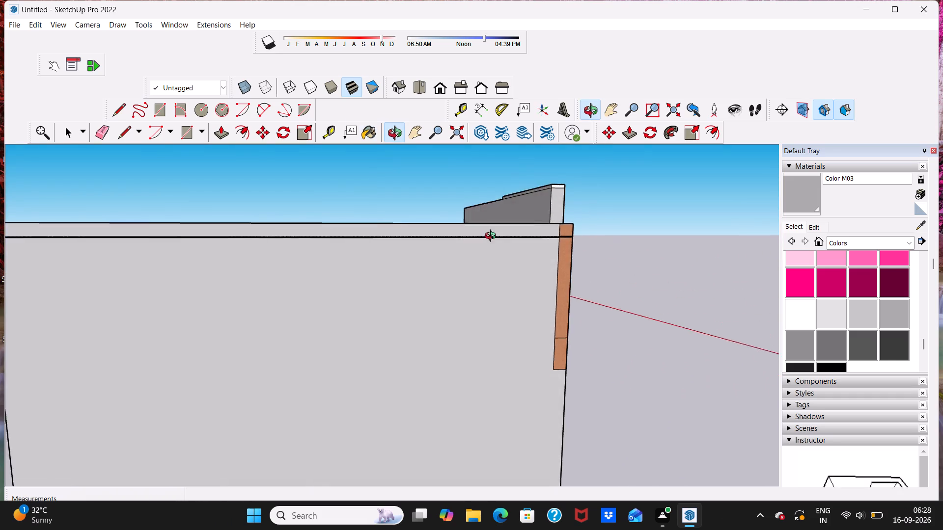
{"action": "middle_click_drag", "start_coordinate": [493, 237], "coordinate": [640, 245]}
{"action": "left_click", "coordinate": [394, 326]}
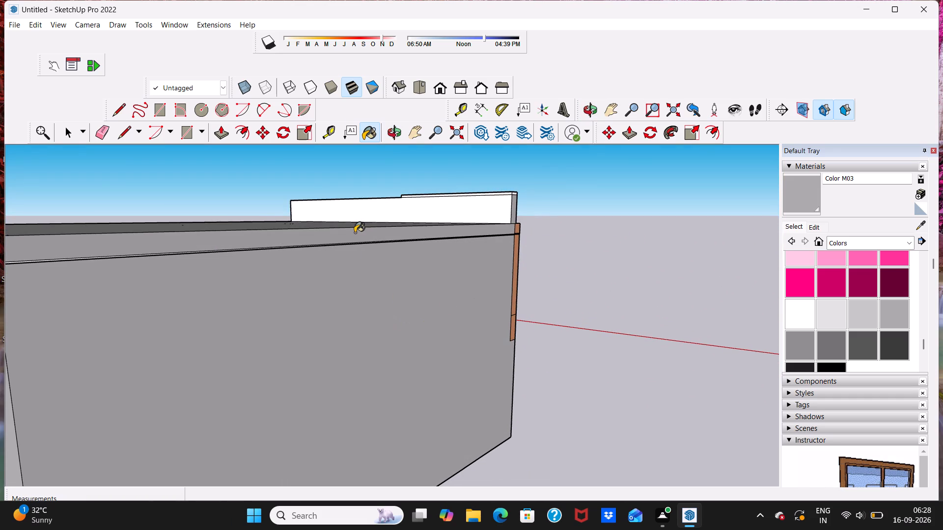
{"action": "left_click", "coordinate": [355, 233]}
Paint the thin white strips beneath the roof slab edge on the rear and opposite side with Color M03.
{"action": "middle_click_drag", "start_coordinate": [249, 262], "coordinate": [459, 277]}
{"action": "scroll", "coordinate": [459, 277], "scroll_direction": "down", "scroll_amount": 1}
{"action": "scroll", "coordinate": [393, 336], "scroll_direction": "up", "scroll_amount": 4}
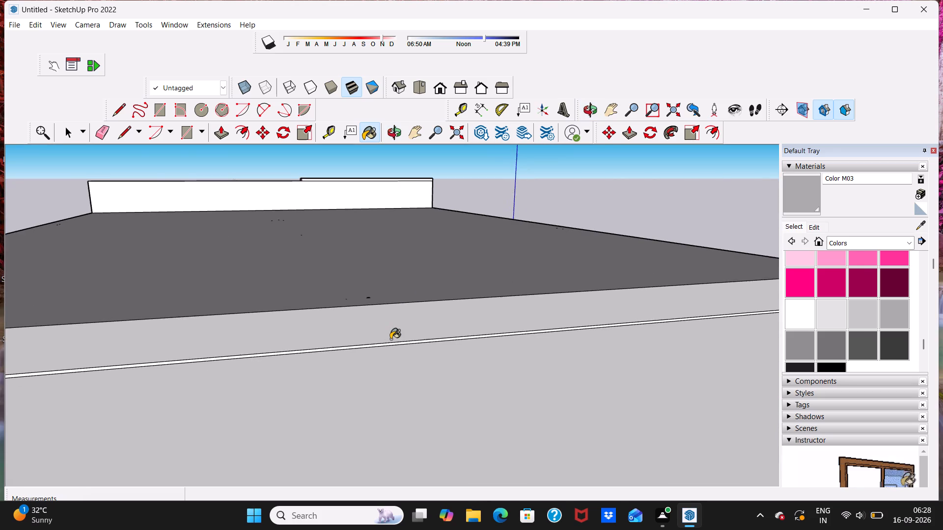
{"action": "left_click", "coordinate": [379, 345]}
{"action": "scroll", "coordinate": [378, 339], "scroll_direction": "down", "scroll_amount": 1}
{"action": "middle_click_drag", "start_coordinate": [378, 339], "coordinate": [0, 288]}
{"action": "scroll", "coordinate": [214, 286], "scroll_direction": "down", "scroll_amount": 9}
{"action": "scroll", "coordinate": [391, 310], "scroll_direction": "up", "scroll_amount": 1}
{"action": "left_click", "coordinate": [380, 323]}
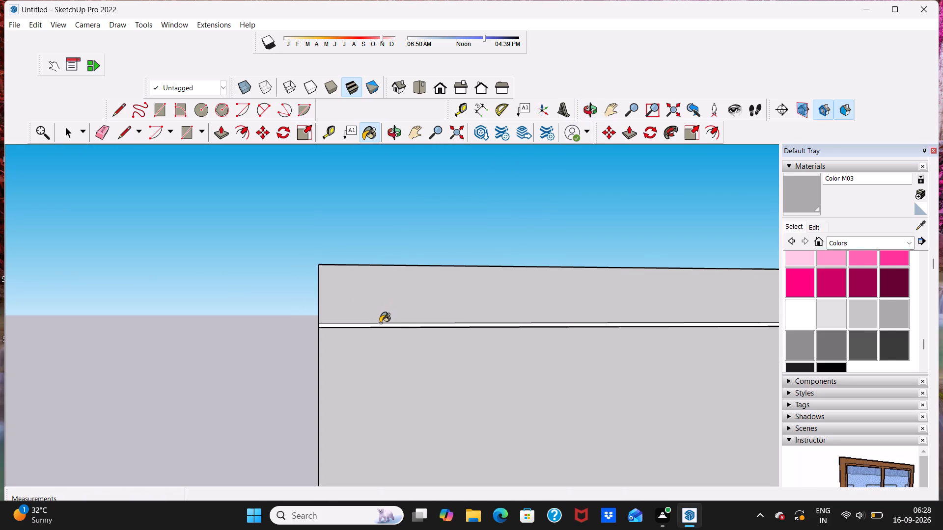
{"action": "left_click", "coordinate": [379, 326]}
{"action": "scroll", "coordinate": [391, 305], "scroll_direction": "down", "scroll_amount": 6}
Examine the roof parapet, balcony ceiling, pergola beams and upper facade from several angles for remaining unpainted faces.
{"action": "middle_click_drag", "start_coordinate": [426, 296], "coordinate": [351, 315]}
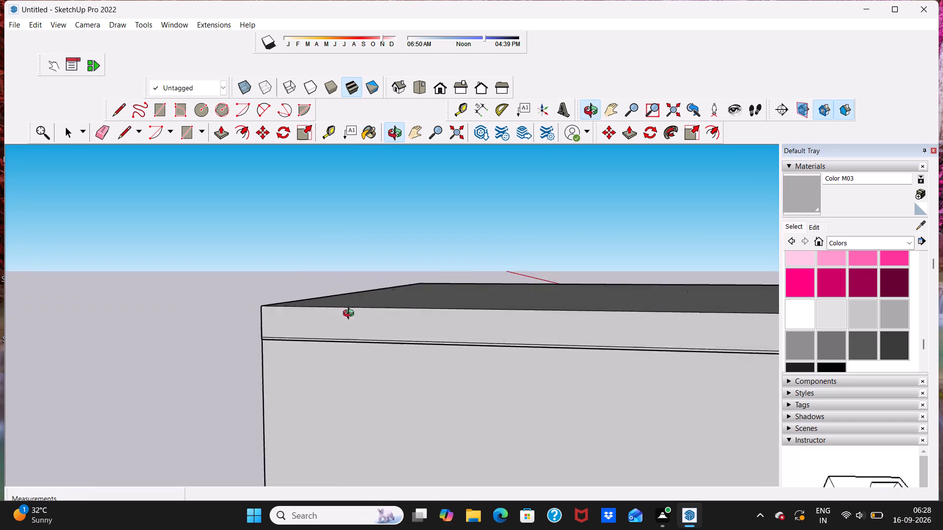
{"action": "middle_click_drag", "start_coordinate": [351, 315], "coordinate": [57, 302]}
{"action": "scroll", "coordinate": [67, 294], "scroll_direction": "up", "scroll_amount": 1}
{"action": "scroll", "coordinate": [82, 287], "scroll_direction": "down", "scroll_amount": 6}
{"action": "scroll", "coordinate": [267, 287], "scroll_direction": "down", "scroll_amount": 8}
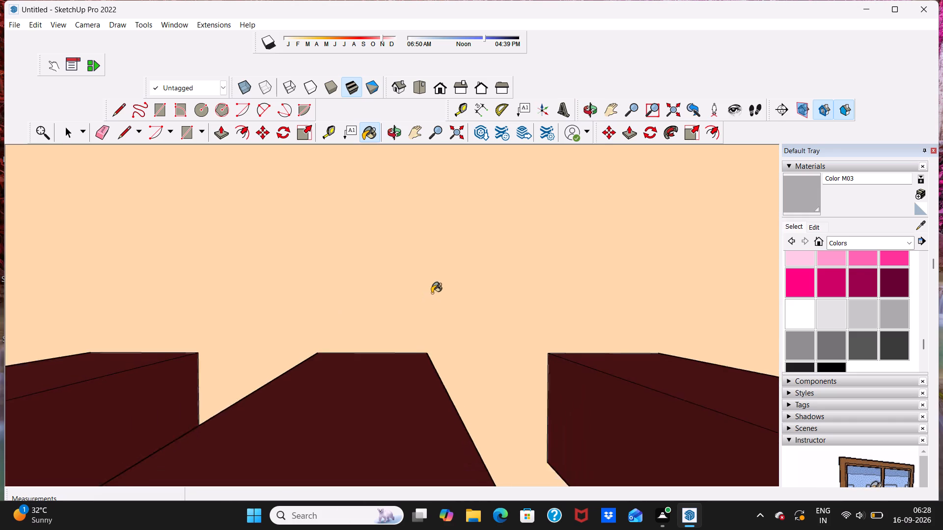
{"action": "scroll", "coordinate": [432, 293], "scroll_direction": "down", "scroll_amount": 16}
{"action": "middle_click_drag", "start_coordinate": [395, 339], "coordinate": [423, 280]}
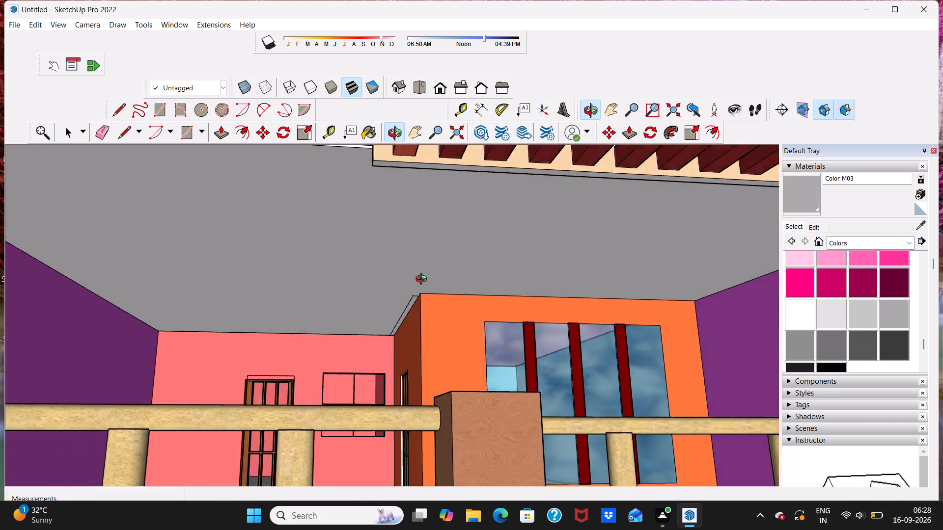
{"action": "middle_click_drag", "start_coordinate": [423, 280], "coordinate": [393, 322]}
{"action": "scroll", "coordinate": [393, 322], "scroll_direction": "up", "scroll_amount": 1}
{"action": "scroll", "coordinate": [388, 321], "scroll_direction": "down", "scroll_amount": 4}
{"action": "key", "text": "space"}
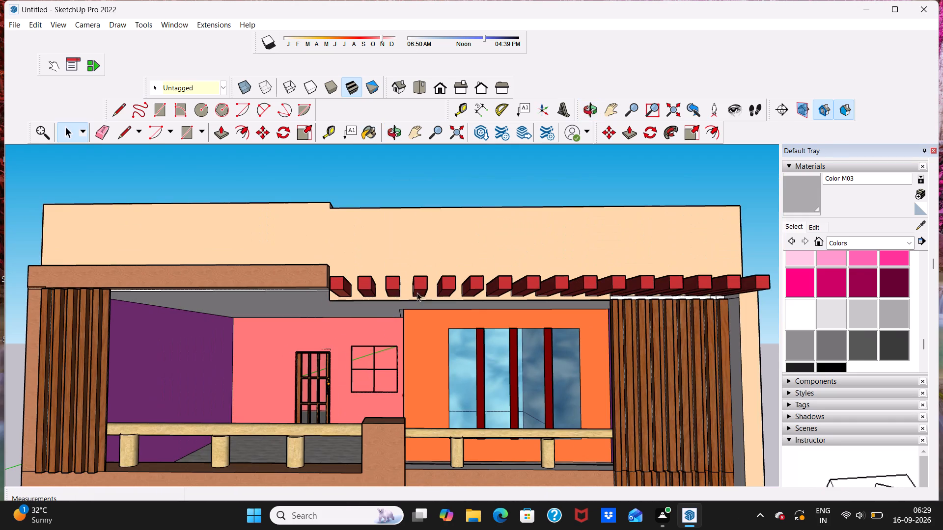
{"action": "middle_click_drag", "start_coordinate": [417, 292], "coordinate": [29, 369]}
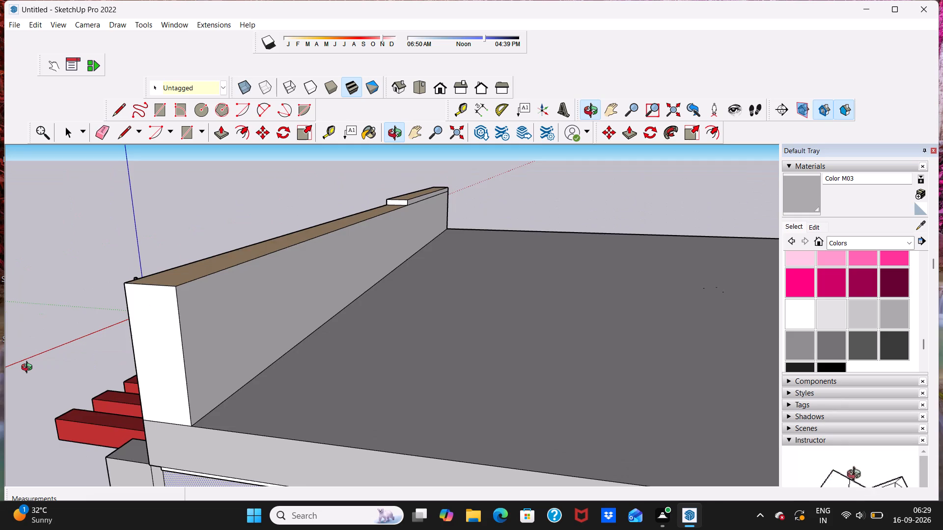
{"action": "middle_click_drag", "start_coordinate": [29, 369], "coordinate": [285, 364]}
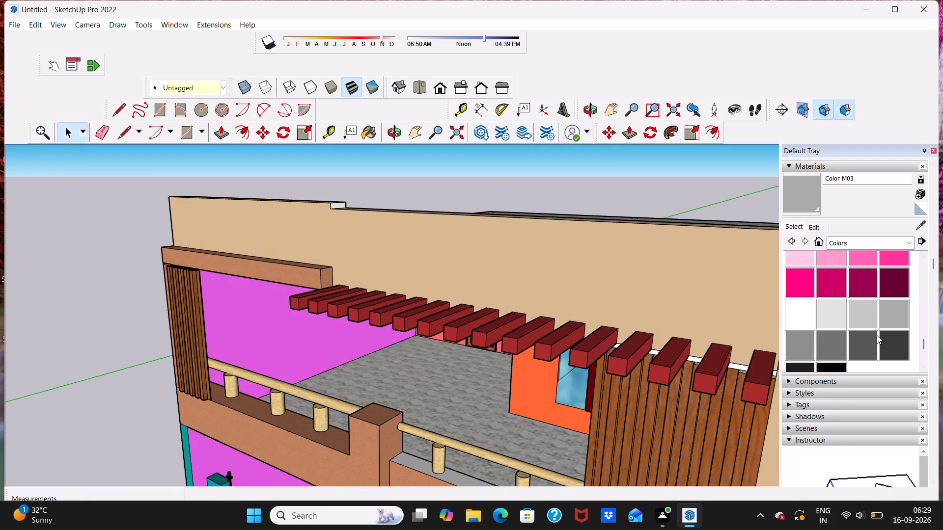
Paint the roof-side face of the front parapet with Color C03 from the Colors collection.
{"action": "scroll", "coordinate": [864, 320], "scroll_direction": "up", "scroll_amount": 8}
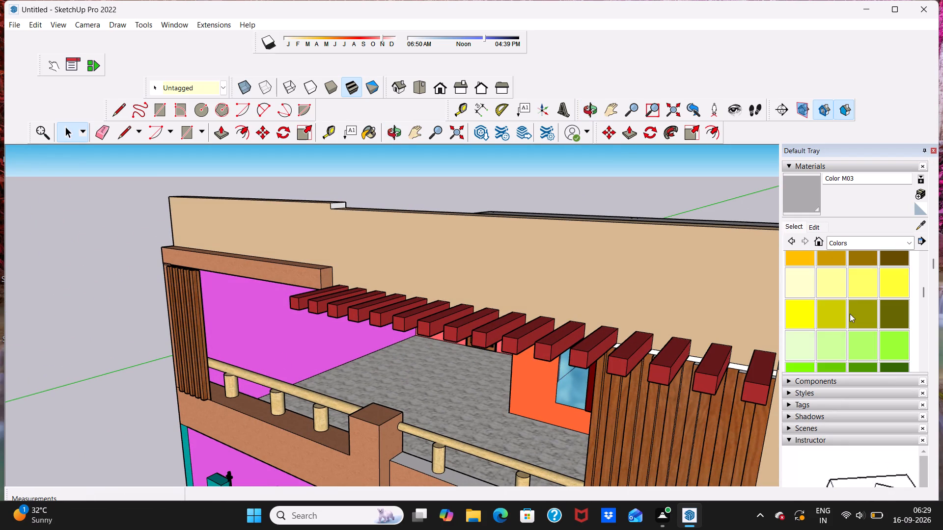
{"action": "scroll", "coordinate": [850, 314], "scroll_direction": "up", "scroll_amount": 3}
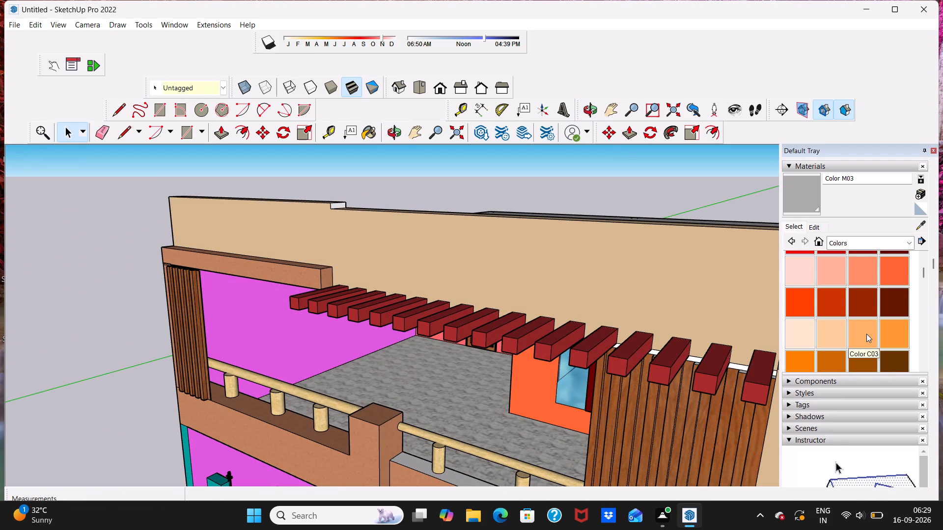
{"action": "scroll", "coordinate": [866, 334], "scroll_direction": "up", "scroll_amount": 4}
{"action": "scroll", "coordinate": [866, 334], "scroll_direction": "down", "scroll_amount": 3}
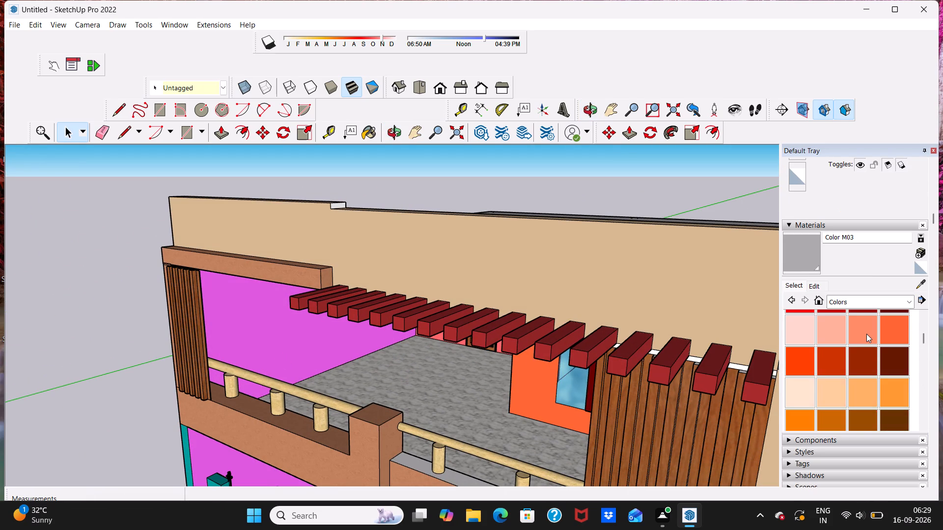
{"action": "scroll", "coordinate": [866, 334], "scroll_direction": "down", "scroll_amount": 1}
{"action": "scroll", "coordinate": [866, 334], "scroll_direction": "up", "scroll_amount": 1}
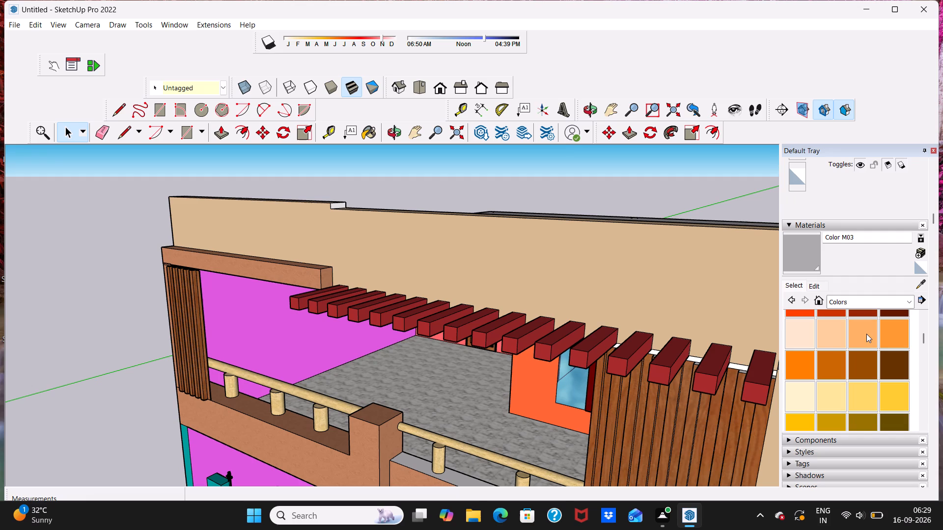
{"action": "left_click", "coordinate": [866, 334]}
{"action": "middle_click_drag", "start_coordinate": [624, 226], "coordinate": [487, 294]}
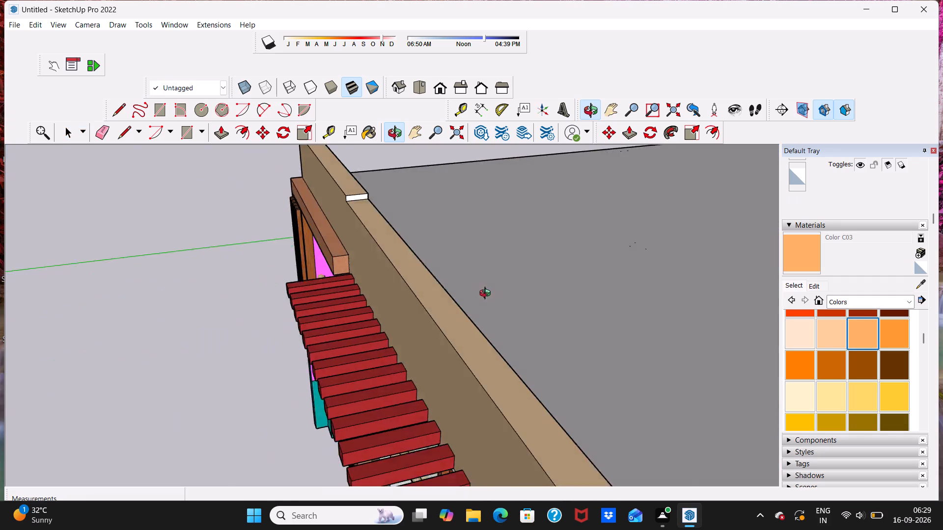
{"action": "middle_click_drag", "start_coordinate": [487, 294], "coordinate": [400, 325]}
{"action": "scroll", "coordinate": [361, 329], "scroll_direction": "up", "scroll_amount": 1}
{"action": "left_click", "coordinate": [361, 328]}
{"action": "scroll", "coordinate": [373, 331], "scroll_direction": "up", "scroll_amount": 6}
{"action": "scroll", "coordinate": [358, 292], "scroll_direction": "down", "scroll_amount": 4}
{"action": "scroll", "coordinate": [318, 335], "scroll_direction": "down", "scroll_amount": 3}
{"action": "scroll", "coordinate": [346, 268], "scroll_direction": "up", "scroll_amount": 5}
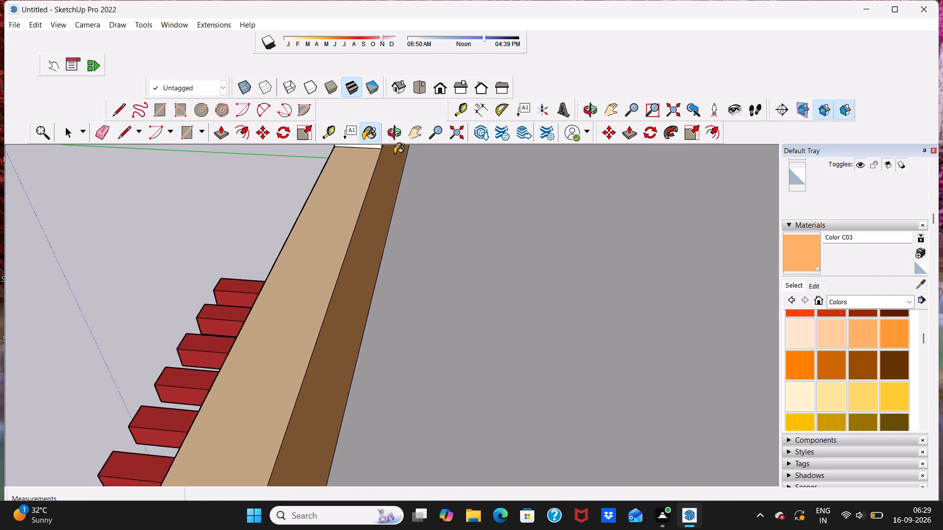
Paint the white step face on top of the front parapet and the raised section's roof-side strip with Color C03.
{"action": "scroll", "coordinate": [378, 178], "scroll_direction": "down", "scroll_amount": 5}
{"action": "scroll", "coordinate": [346, 238], "scroll_direction": "up", "scroll_amount": 3}
{"action": "left_click", "coordinate": [373, 162]}
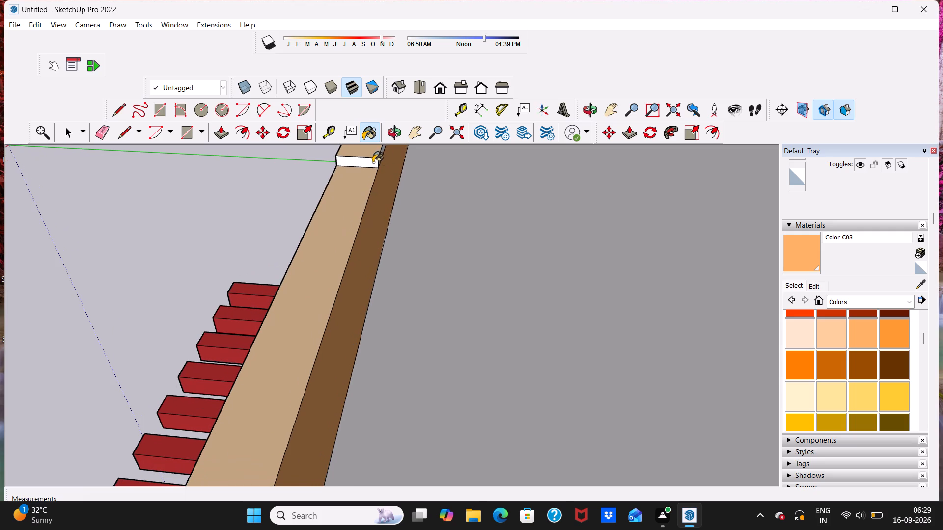
{"action": "middle_click_drag", "start_coordinate": [393, 182], "coordinate": [257, 196]}
{"action": "scroll", "coordinate": [263, 204], "scroll_direction": "down", "scroll_amount": 6}
{"action": "scroll", "coordinate": [371, 202], "scroll_direction": "up", "scroll_amount": 3}
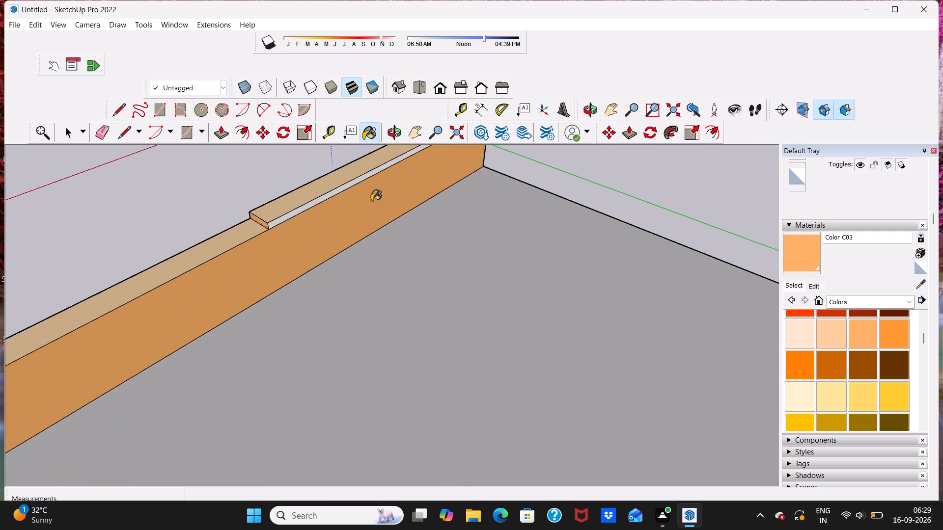
{"action": "scroll", "coordinate": [371, 201], "scroll_direction": "up", "scroll_amount": 2}
{"action": "left_click", "coordinate": [345, 177]}
{"action": "scroll", "coordinate": [347, 203], "scroll_direction": "down", "scroll_amount": 2}
Paint the white end faces at both ends of the front parapet and the small white top face with Color C03.
{"action": "middle_click_drag", "start_coordinate": [347, 203], "coordinate": [543, 118]}
{"action": "scroll", "coordinate": [541, 116], "scroll_direction": "up", "scroll_amount": 1}
{"action": "scroll", "coordinate": [540, 136], "scroll_direction": "down", "scroll_amount": 8}
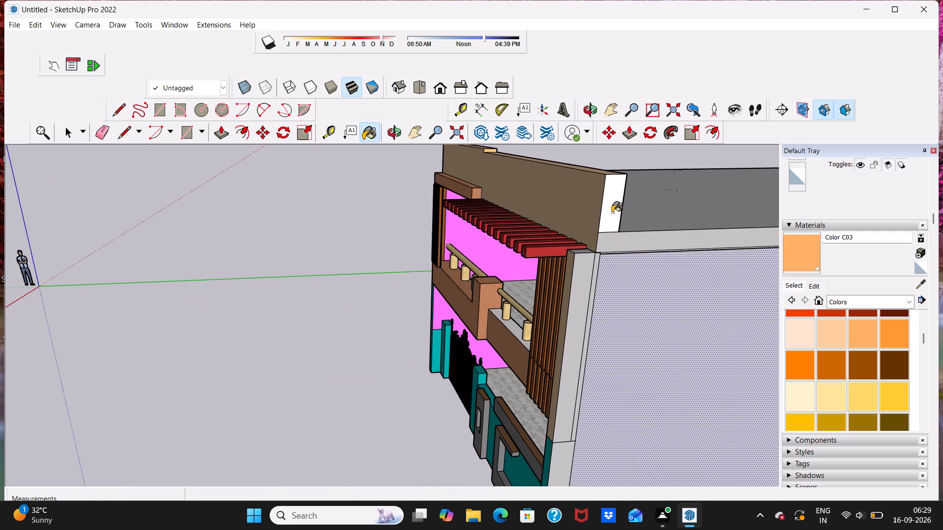
{"action": "left_click", "coordinate": [607, 198]}
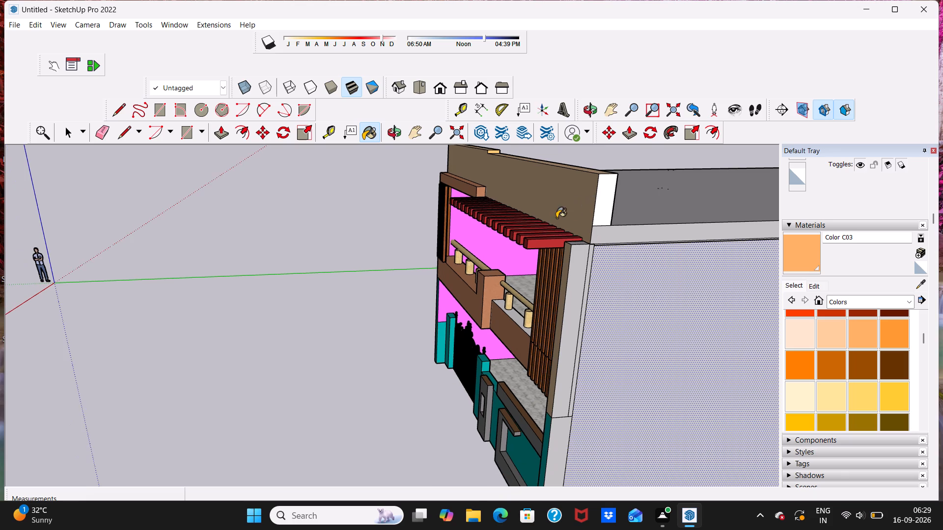
{"action": "middle_click_drag", "start_coordinate": [556, 218], "coordinate": [857, 251]}
{"action": "scroll", "coordinate": [812, 241], "scroll_direction": "up", "scroll_amount": 1}
{"action": "scroll", "coordinate": [470, 246], "scroll_direction": "down", "scroll_amount": 5}
{"action": "middle_click_drag", "start_coordinate": [363, 228], "coordinate": [396, 224]}
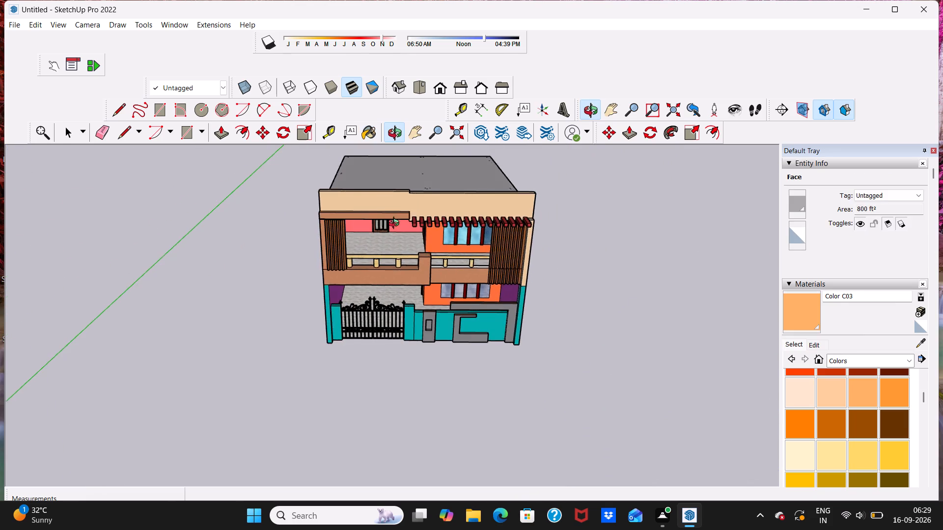
{"action": "middle_click_drag", "start_coordinate": [396, 224], "coordinate": [577, 226]}
{"action": "scroll", "coordinate": [410, 226], "scroll_direction": "up", "scroll_amount": 5}
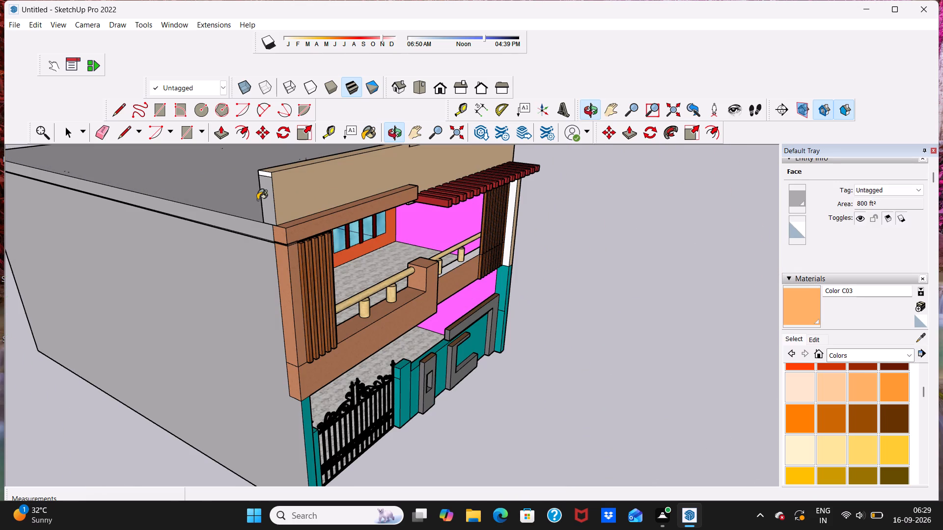
{"action": "left_click", "coordinate": [264, 196]}
{"action": "left_click", "coordinate": [263, 174]}
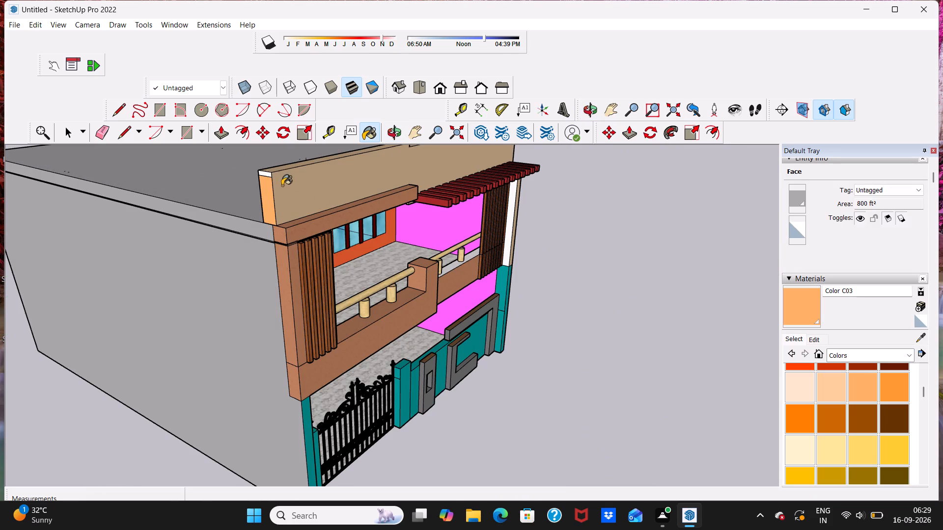
Examine the whole front elevation from several angles and distances for remaining unpainted faces.
{"action": "middle_click_drag", "start_coordinate": [282, 185], "coordinate": [103, 233]}
{"action": "key", "text": "space"}
{"action": "scroll", "coordinate": [444, 357], "scroll_direction": "down", "scroll_amount": 1}
{"action": "middle_click_drag", "start_coordinate": [451, 358], "coordinate": [445, 238]}
{"action": "key", "text": "space"}
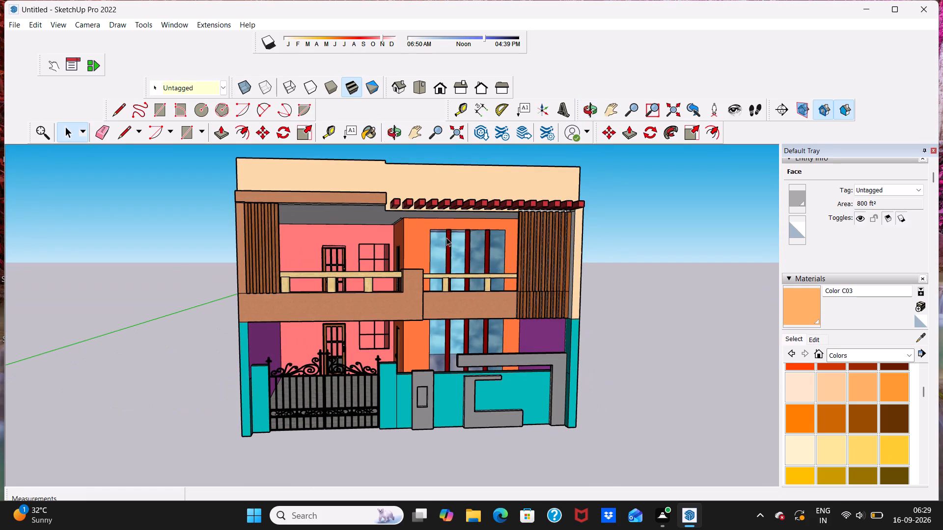
{"action": "scroll", "coordinate": [446, 239], "scroll_direction": "down", "scroll_amount": 2}
{"action": "middle_click_drag", "start_coordinate": [453, 264], "coordinate": [393, 276]}
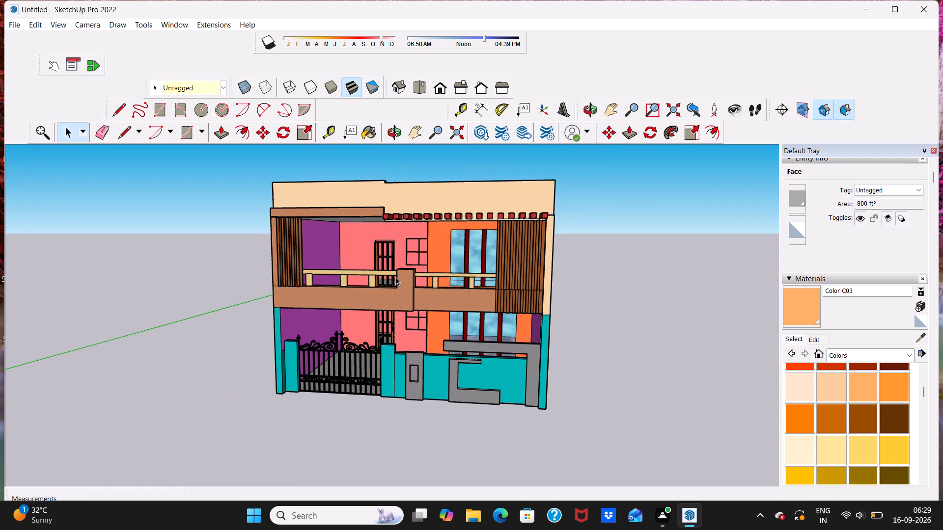
{"action": "scroll", "coordinate": [395, 277], "scroll_direction": "up", "scroll_amount": 2}
{"action": "middle_click_drag", "start_coordinate": [433, 271], "coordinate": [460, 284]}
{"action": "scroll", "coordinate": [459, 283], "scroll_direction": "down", "scroll_amount": 3}
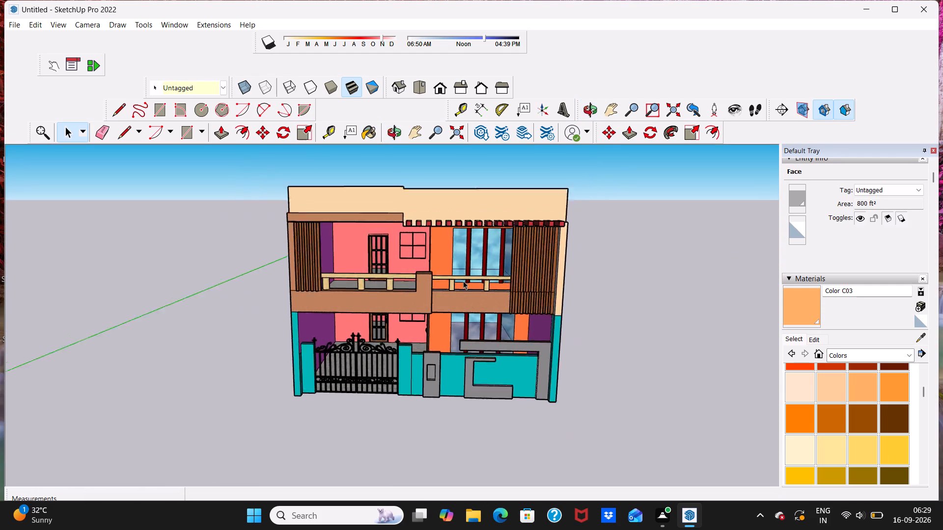
{"action": "scroll", "coordinate": [463, 281], "scroll_direction": "down", "scroll_amount": 2}
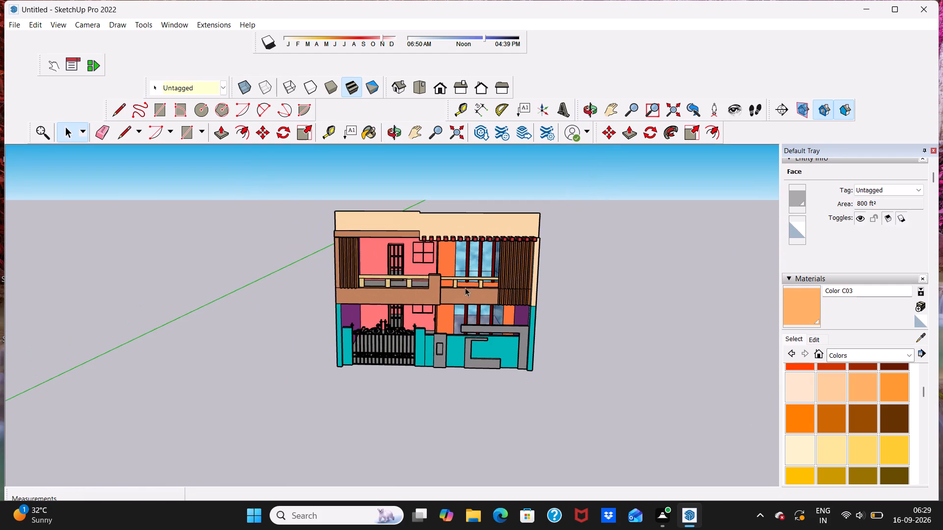
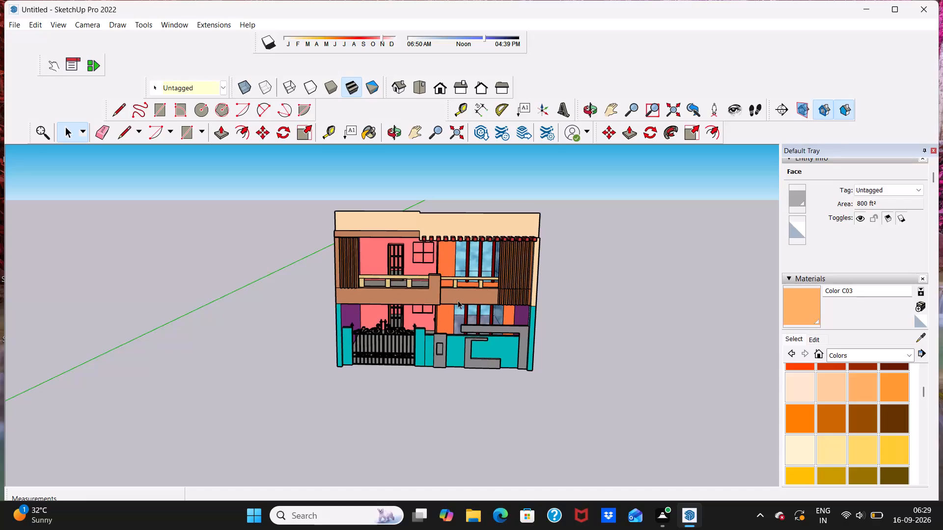
Set the front standard view and orbit slightly so the whole house facade is framed in the view.
{"action": "scroll", "coordinate": [378, 331], "scroll_direction": "up", "scroll_amount": 3}
{"action": "scroll", "coordinate": [358, 343], "scroll_direction": "down", "scroll_amount": 1}
{"action": "middle_click_drag", "start_coordinate": [362, 313], "coordinate": [373, 253]}
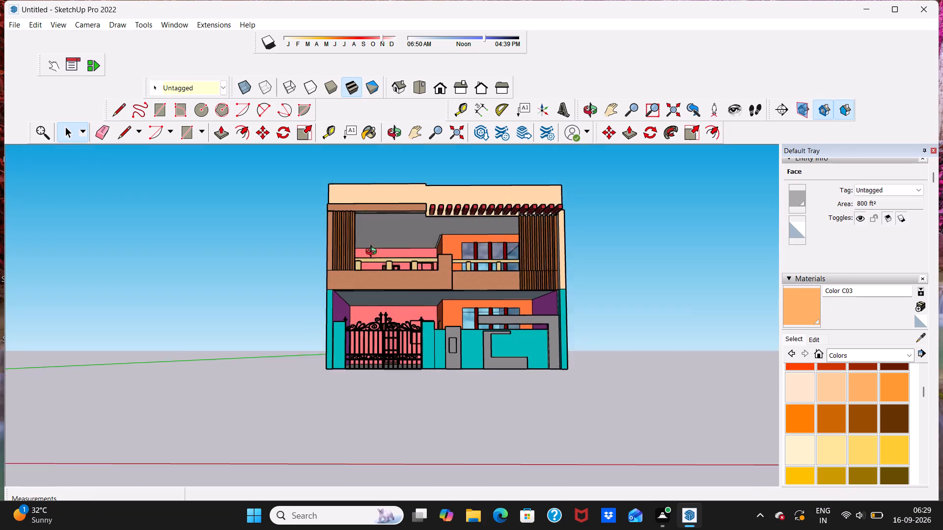
{"action": "middle_click_drag", "start_coordinate": [373, 253], "coordinate": [334, 292]}
{"action": "left_click", "coordinate": [436, 90]}
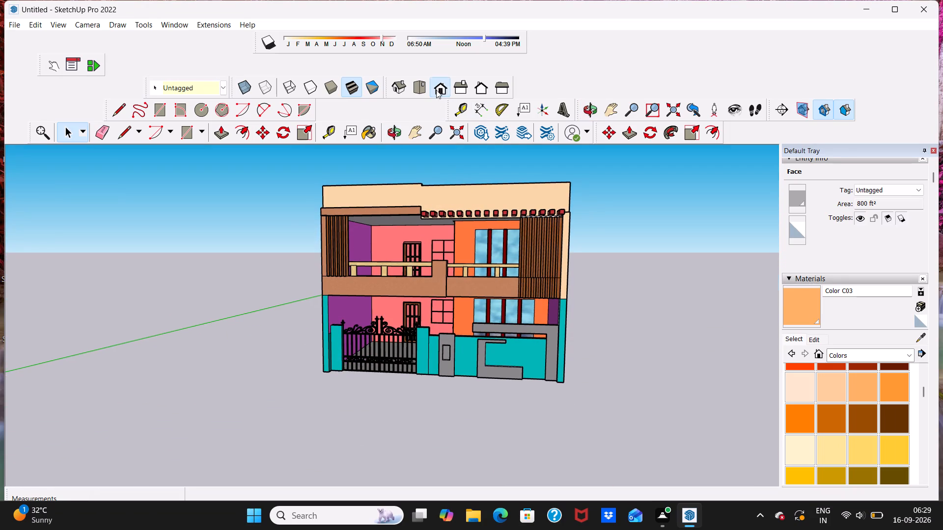
{"action": "middle_click_drag", "start_coordinate": [370, 320], "coordinate": [376, 319]}
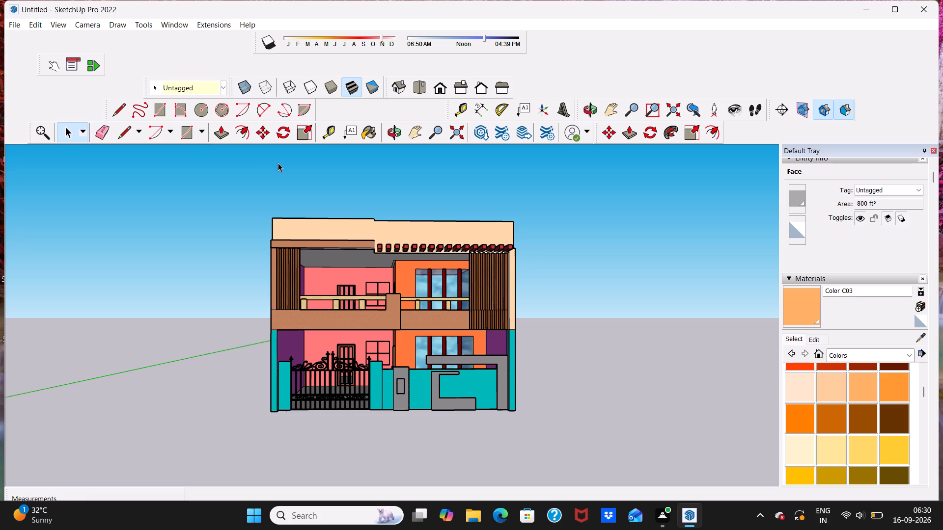
Save the model in the Documents folder as a SketchUp model named "honey 0674".
{"action": "key", "text": "s"}
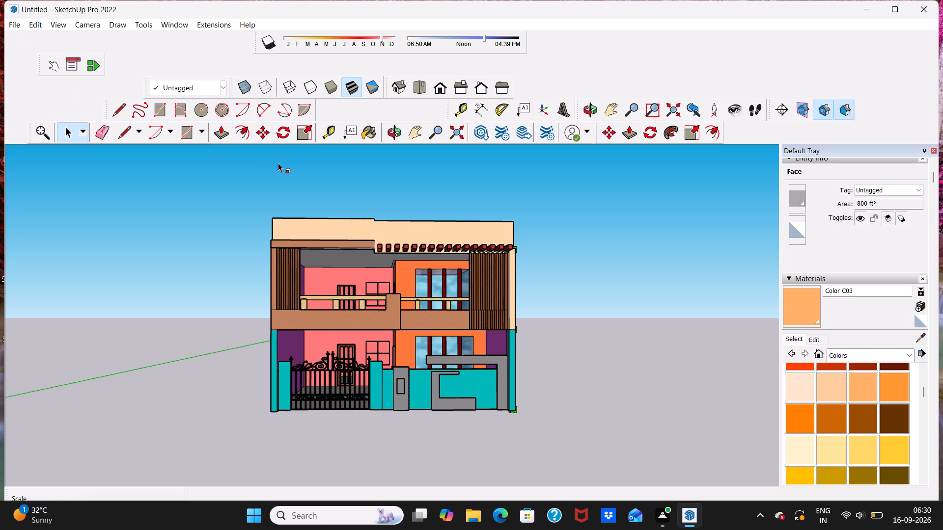
{"action": "key", "text": "ctrl+s"}
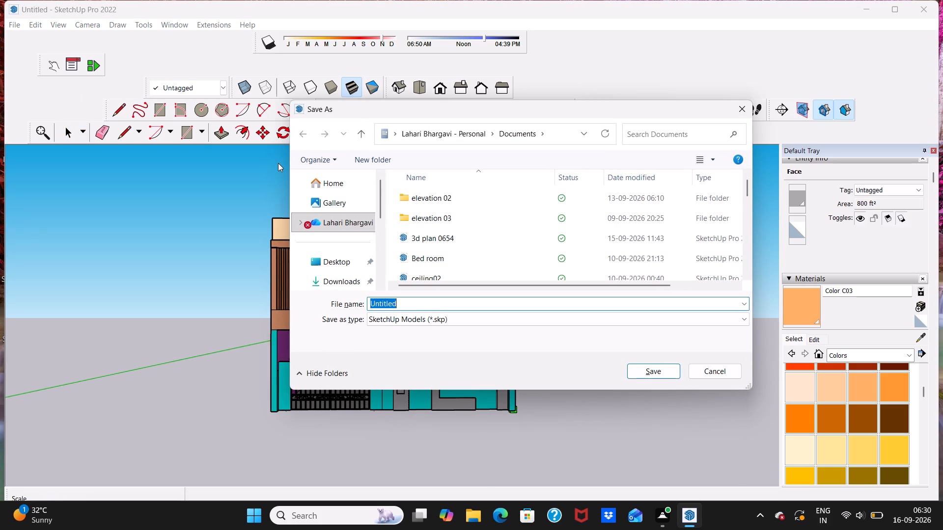
{"action": "left_click", "coordinate": [421, 305]}
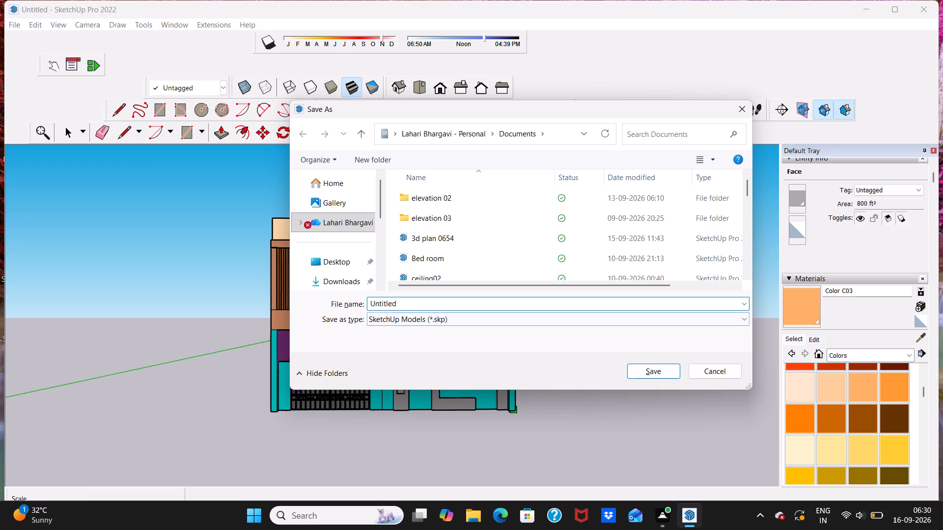
{"action": "key", "text": "BackSpace"}
{"action": "key", "text": "BackSpace"}
{"action": "key", "text": "BackSpace"}
{"action": "key", "text": "BackSpace"}
{"action": "key", "text": "BackSpace"}
{"action": "key", "text": "BackSpace"}
{"action": "key", "text": "BackSpace"}
{"action": "key", "text": "BackSpace"}
{"action": "key", "text": "BackSpace"}
{"action": "key", "text": "BackSpace"}
{"action": "key", "text": "BackSpace"}
{"action": "key", "text": "BackSpace"}
{"action": "key", "text": "BackSpace"}
{"action": "key", "text": "BackSpace"}
{"action": "key", "text": "BackSpace"}
{"action": "key", "text": "BackSpace"}
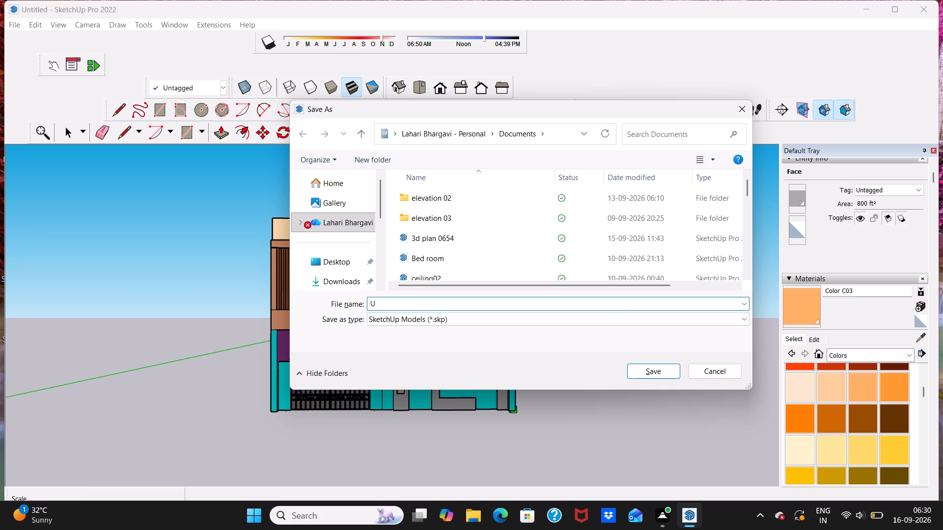
{"action": "key", "text": "h"}
{"action": "type", "text": "oney"}
{"action": "key", "text": "space"}
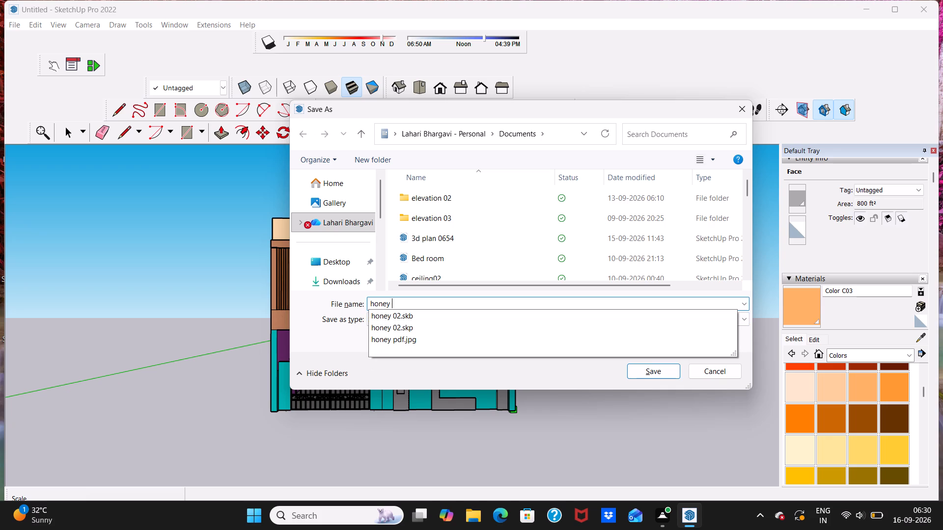
{"action": "type", "text": "045"}
{"action": "key", "text": "BackSpace"}
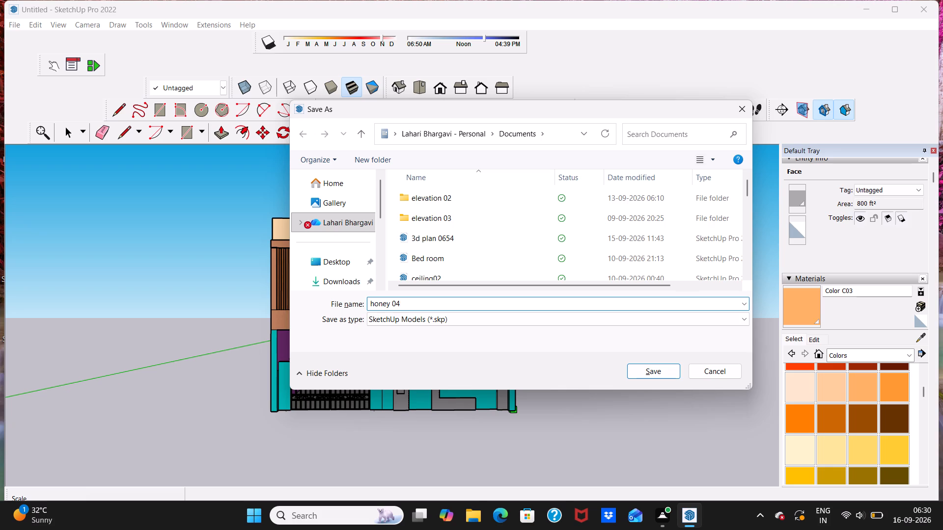
{"action": "key", "text": "BackSpace"}
{"action": "key", "text": "6"}
{"action": "type", "text": "74"}
{"action": "left_click", "coordinate": [664, 370]}
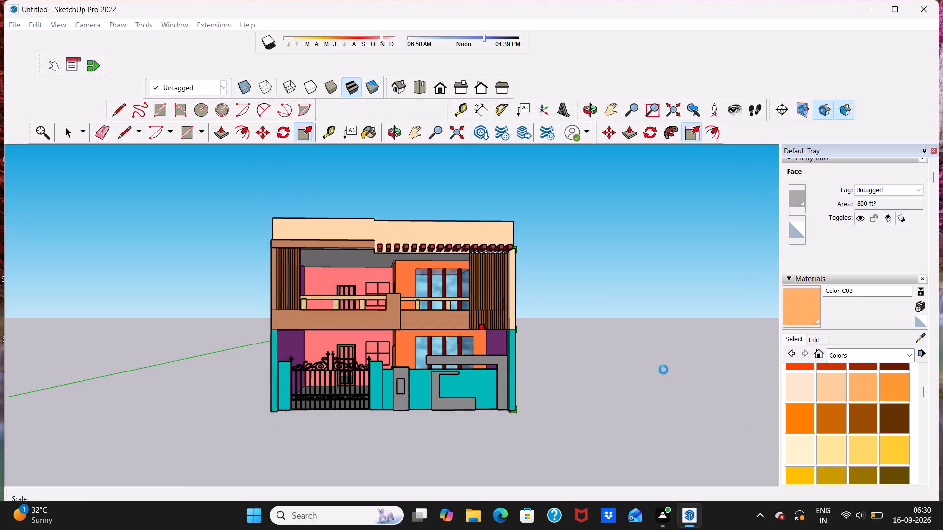
Export the current view as a 2D graphic in JPEG format to Downloads, named "honey 0674 pdf".
{"action": "left_click", "coordinate": [7, 25]}
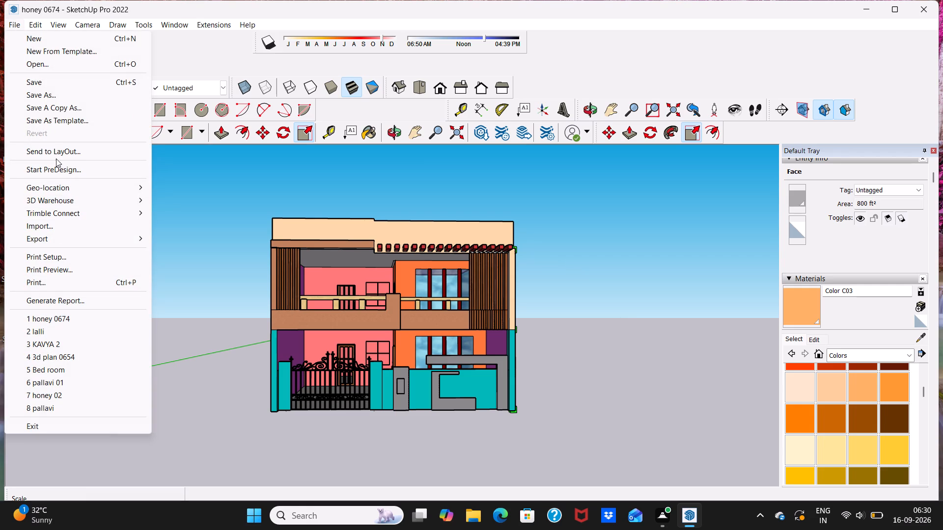
{"action": "left_click", "coordinate": [48, 235]}
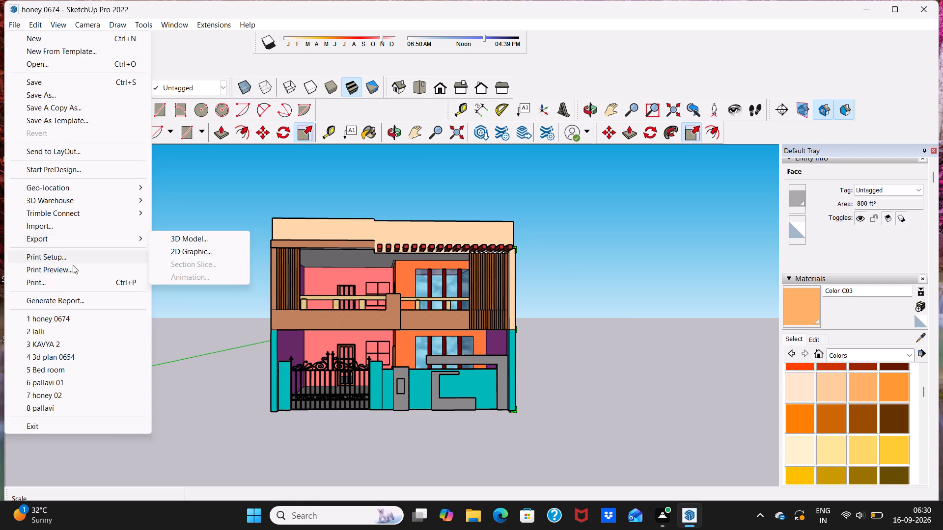
{"action": "left_click", "coordinate": [210, 251]}
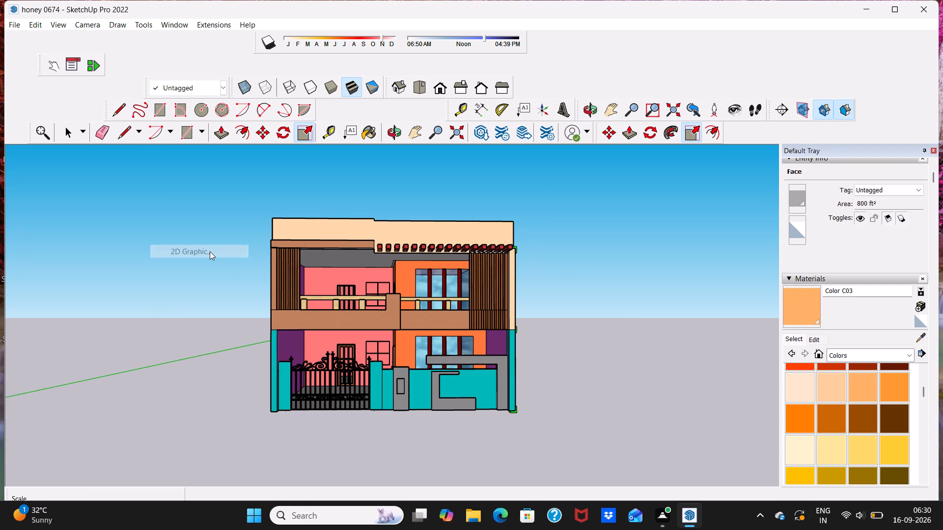
{"action": "left_click", "coordinate": [425, 302]}
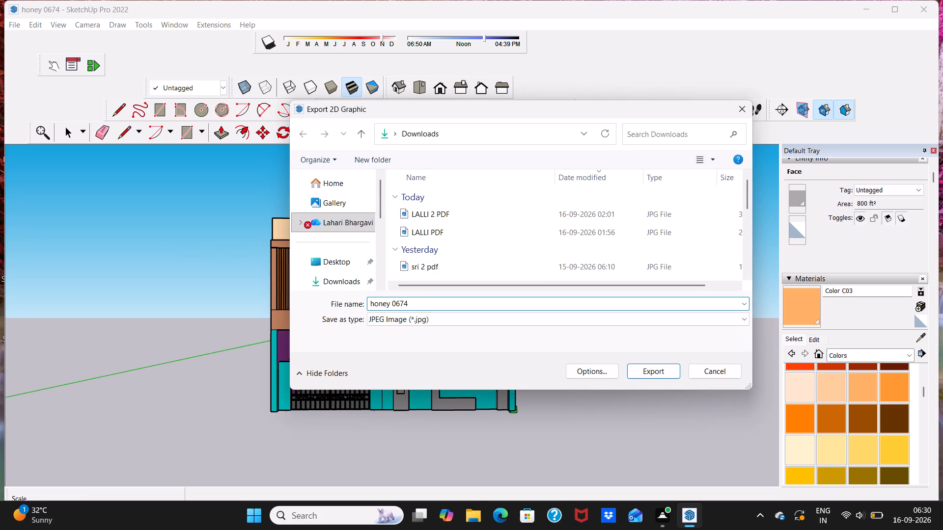
{"action": "key", "text": "space"}
{"action": "type", "text": "pdf"}
{"action": "left_click", "coordinate": [641, 366]}
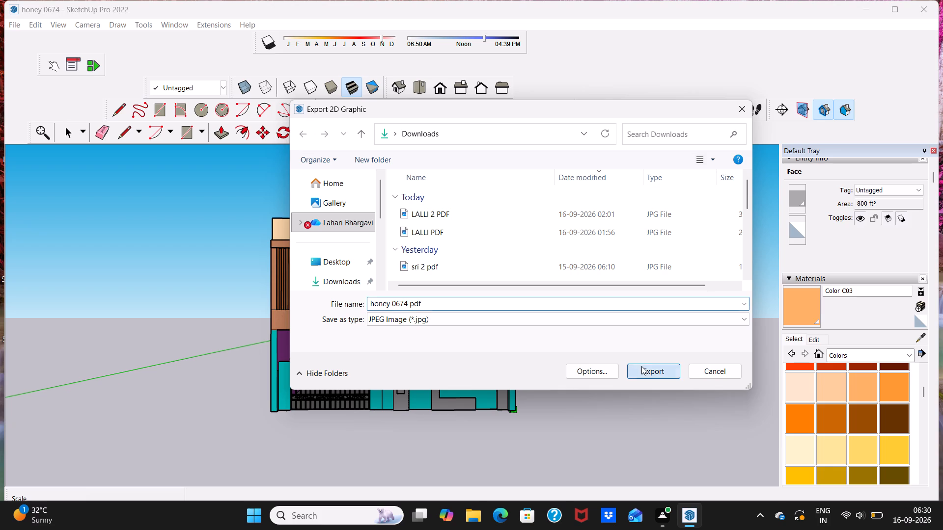